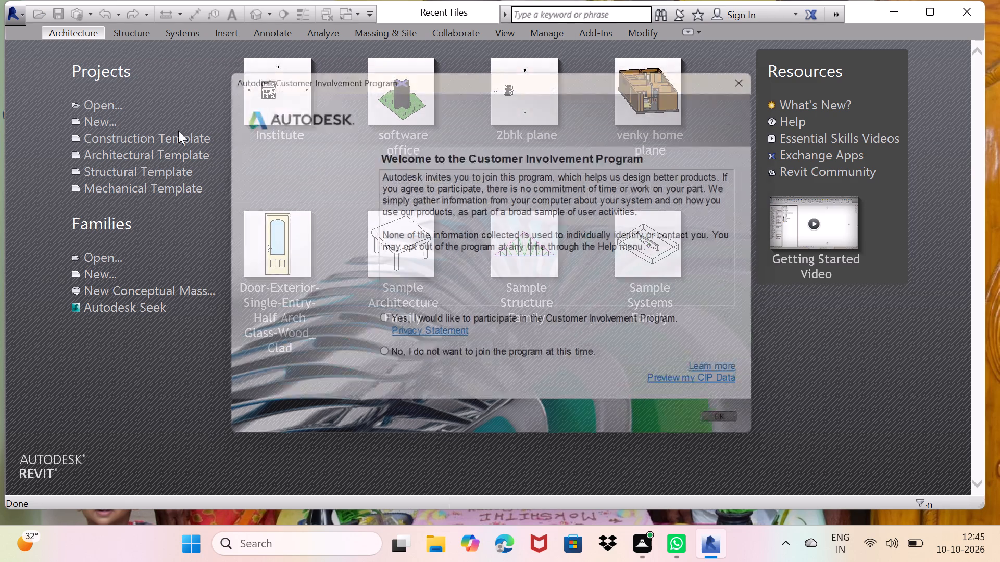
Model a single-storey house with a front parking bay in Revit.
Dismiss the Customer Involvement Program invitation and maximize the application window.
left_click(763, 66)
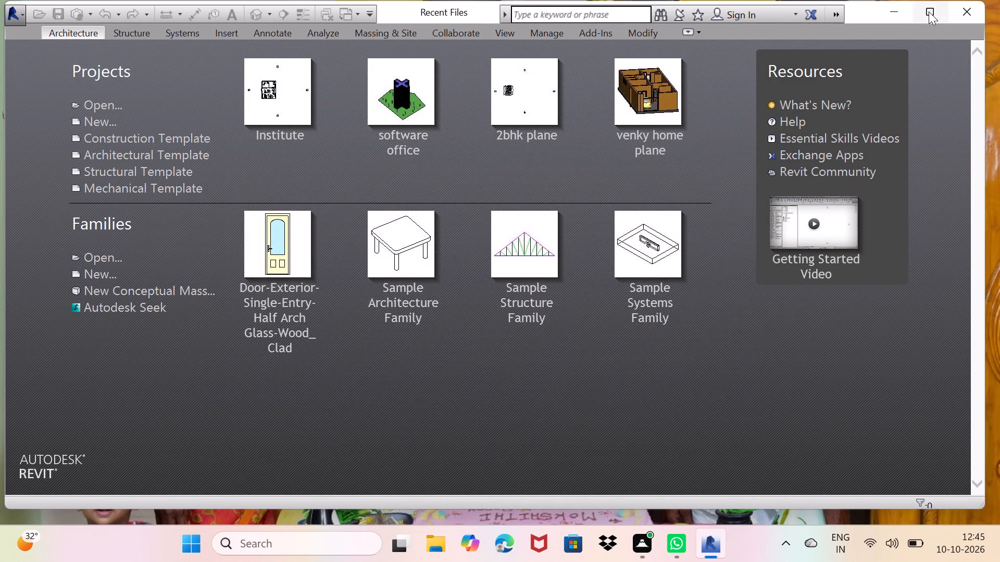
left_click(929, 11)
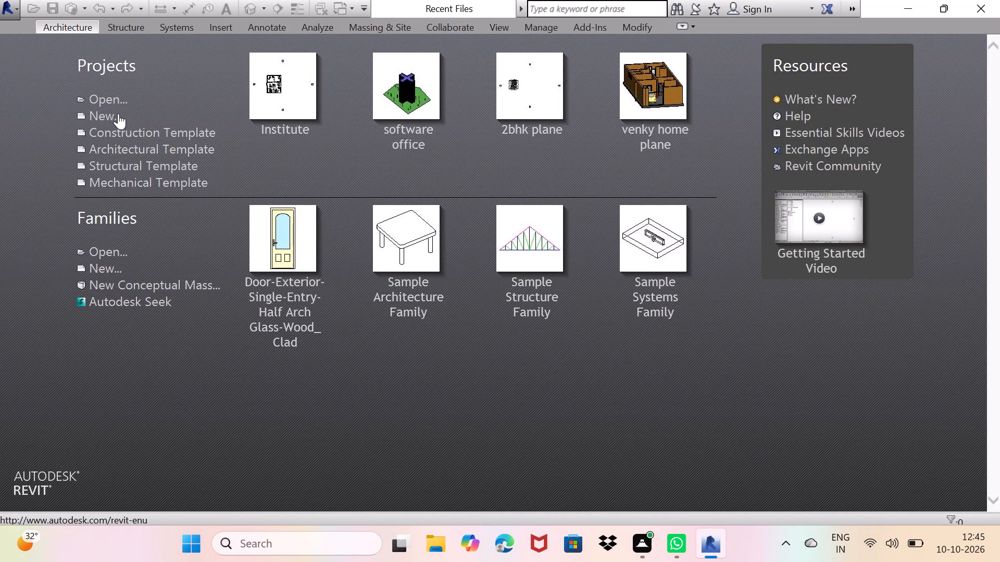
Create a new project from the Architectural Template.
left_click(114, 113)
left_click(465, 242)
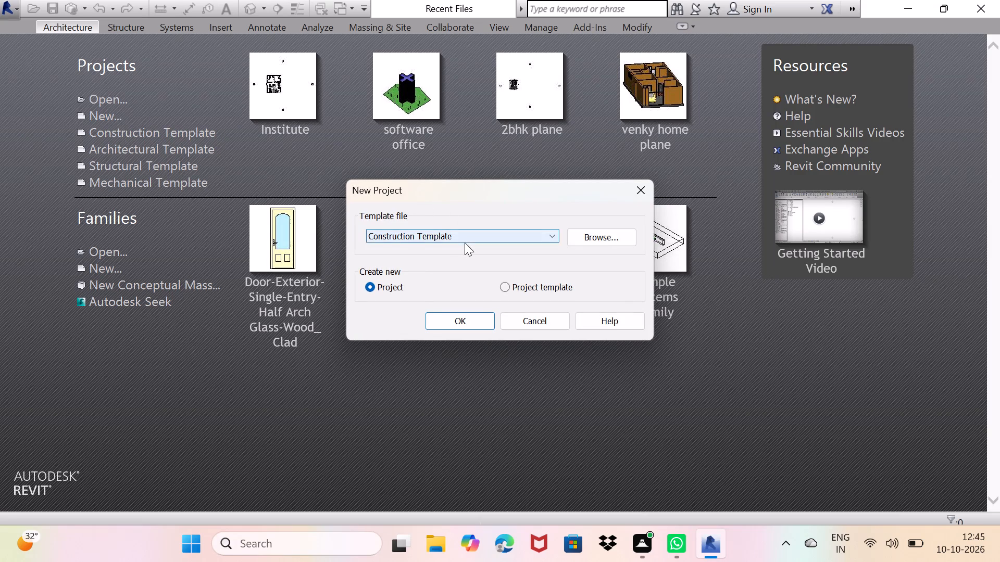
left_click(457, 269)
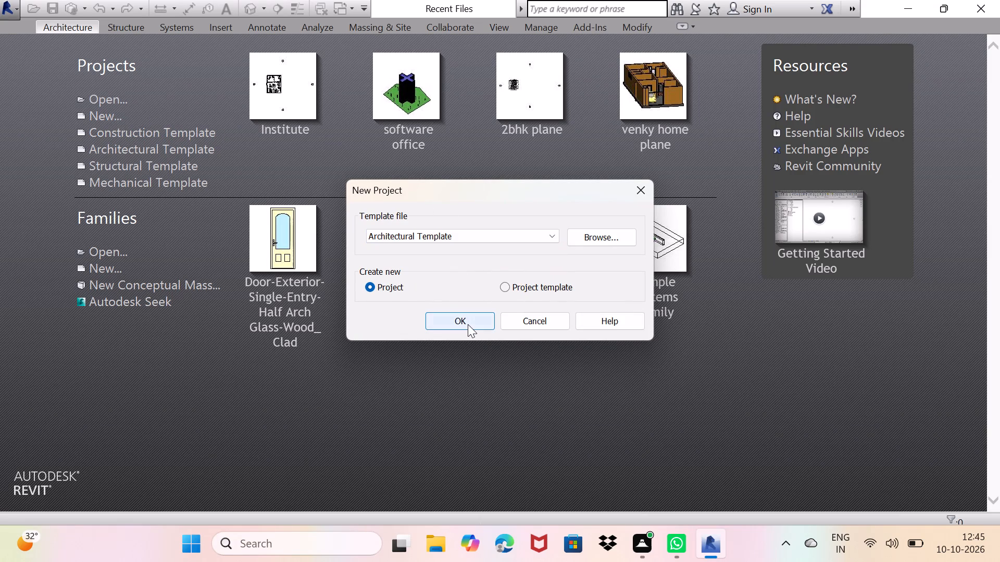
left_click(468, 324)
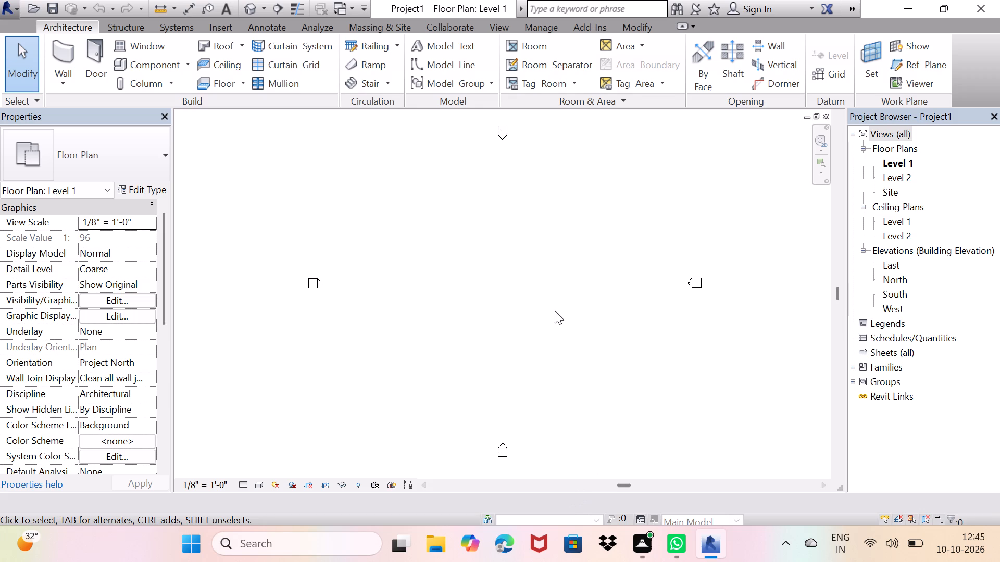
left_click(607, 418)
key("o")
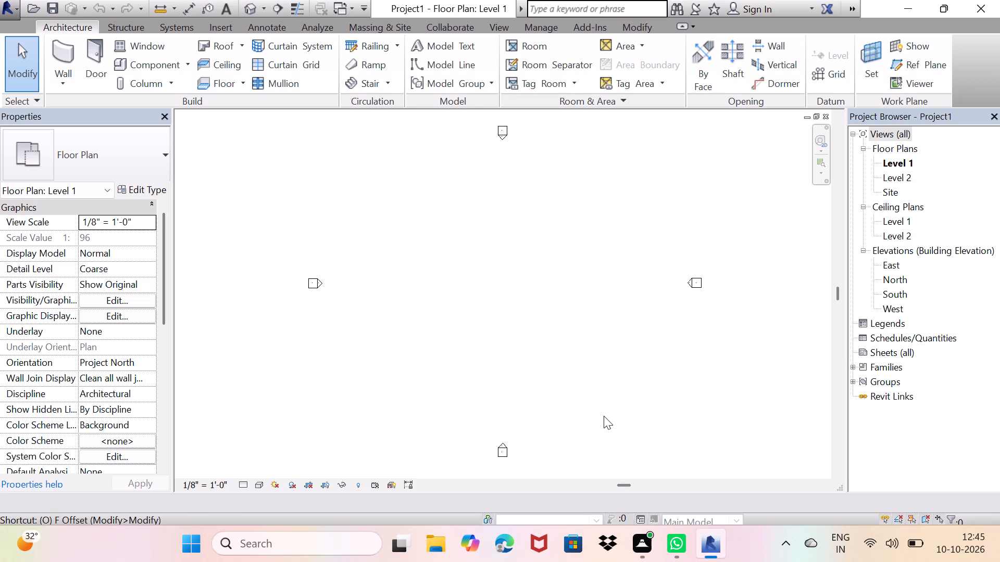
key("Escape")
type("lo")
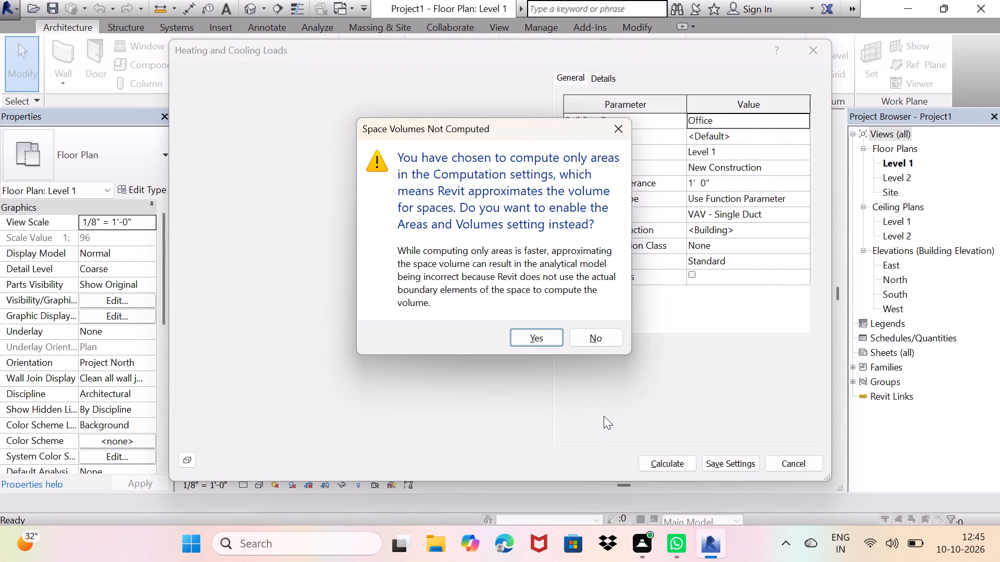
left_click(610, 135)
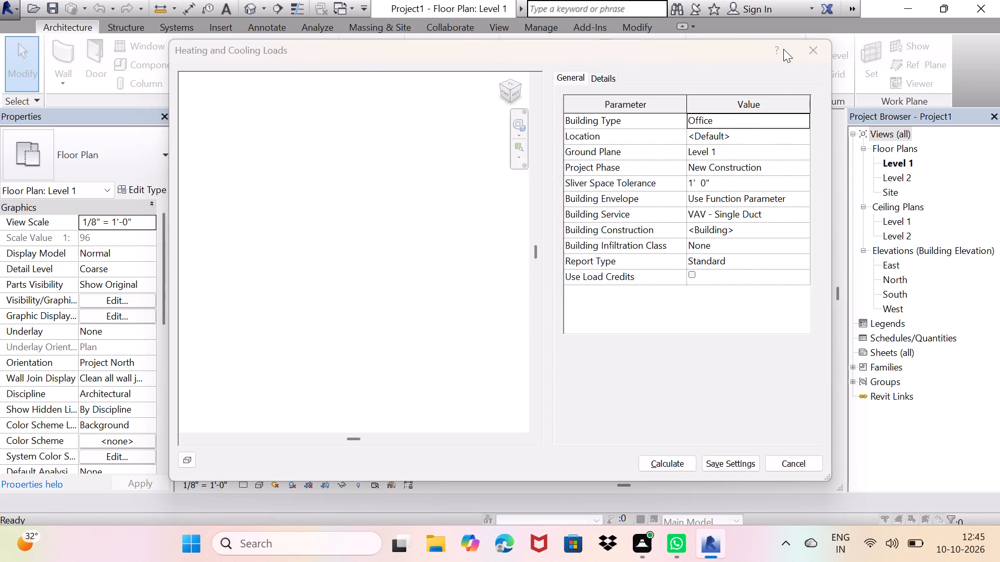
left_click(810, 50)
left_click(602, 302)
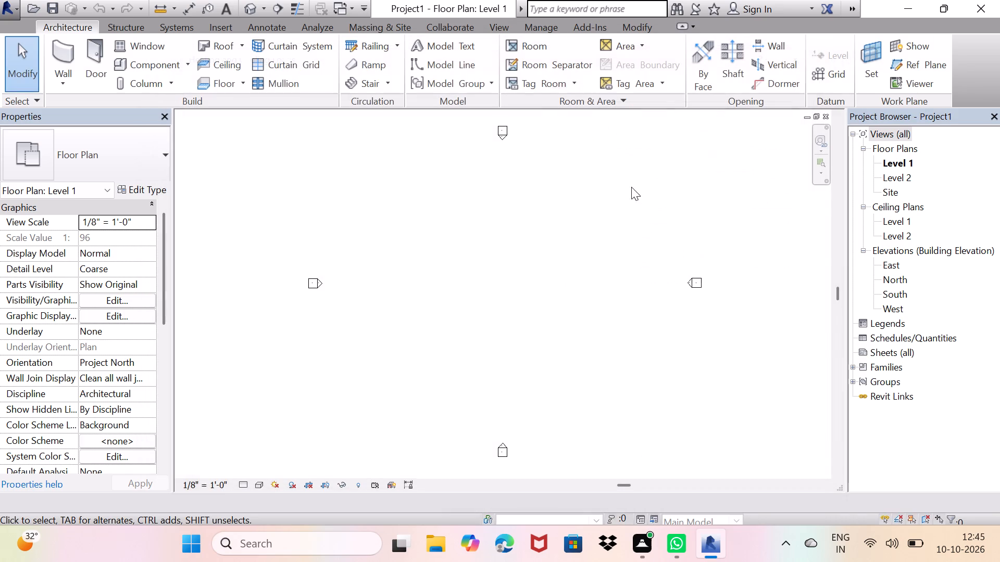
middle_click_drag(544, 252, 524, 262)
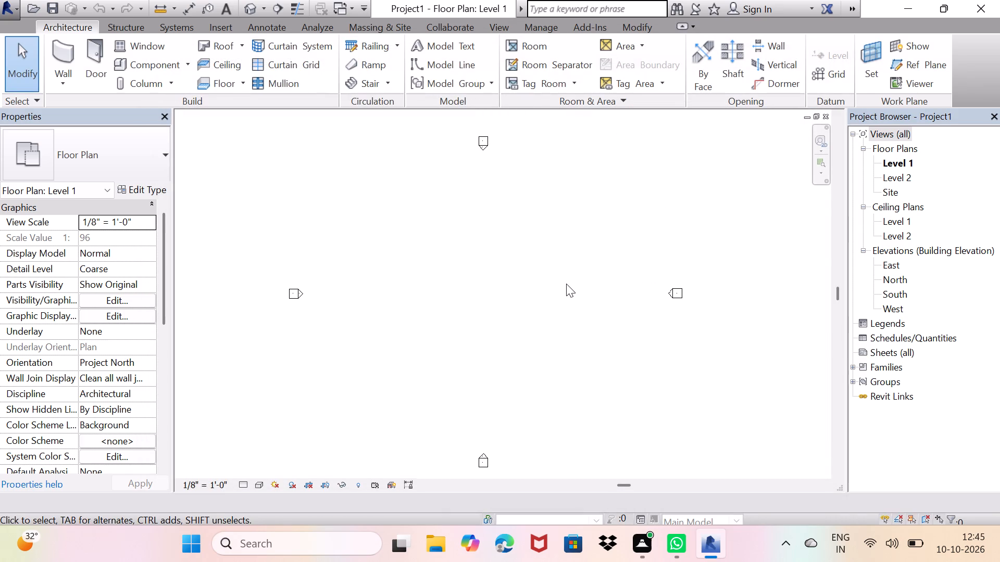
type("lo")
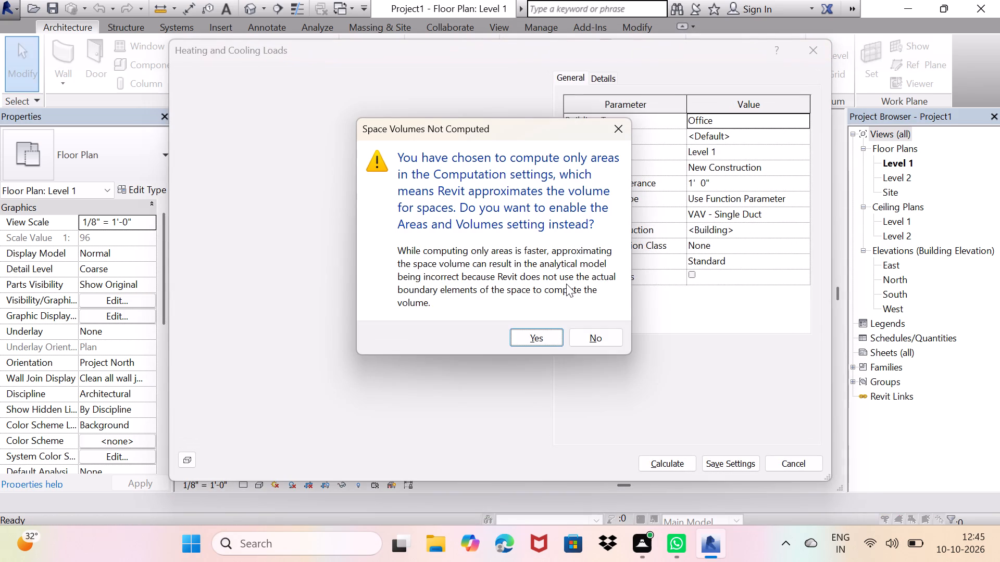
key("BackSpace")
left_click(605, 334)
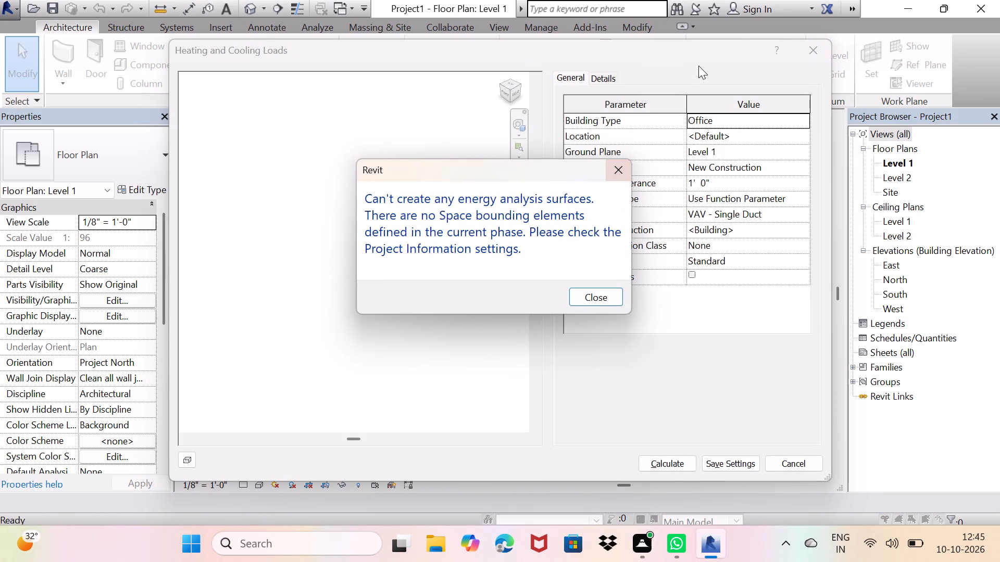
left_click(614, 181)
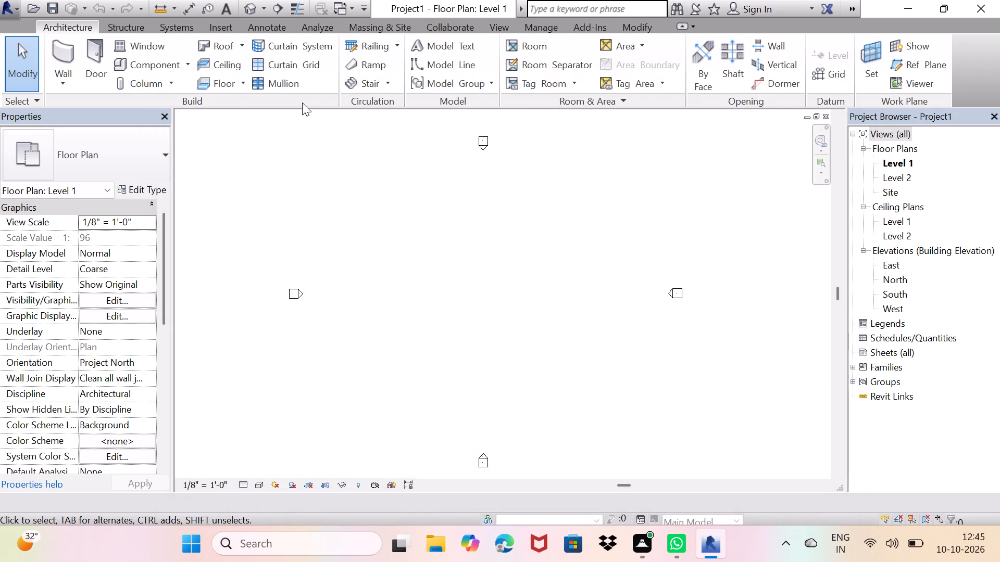
Draw a closed rectangle of Generic - 8" walls in the Level 1 plan, 20' wide by 30' deep.
left_click(63, 50)
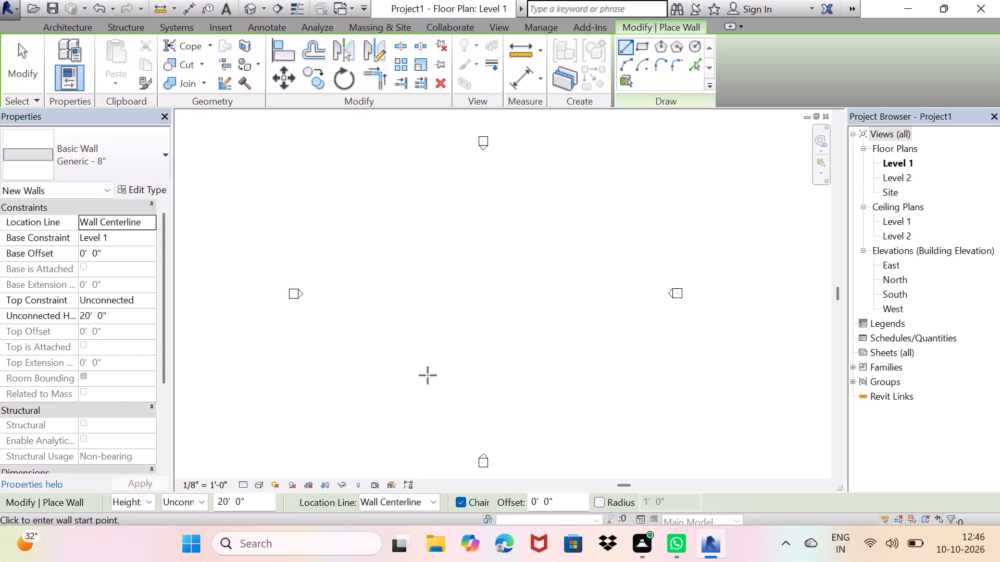
left_click(424, 388)
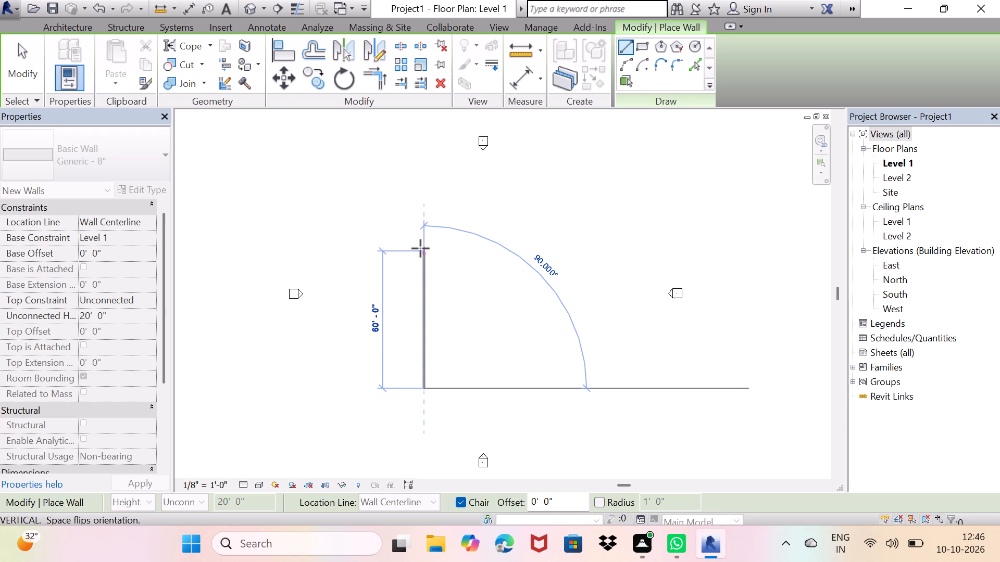
type("30'")
key("Return")
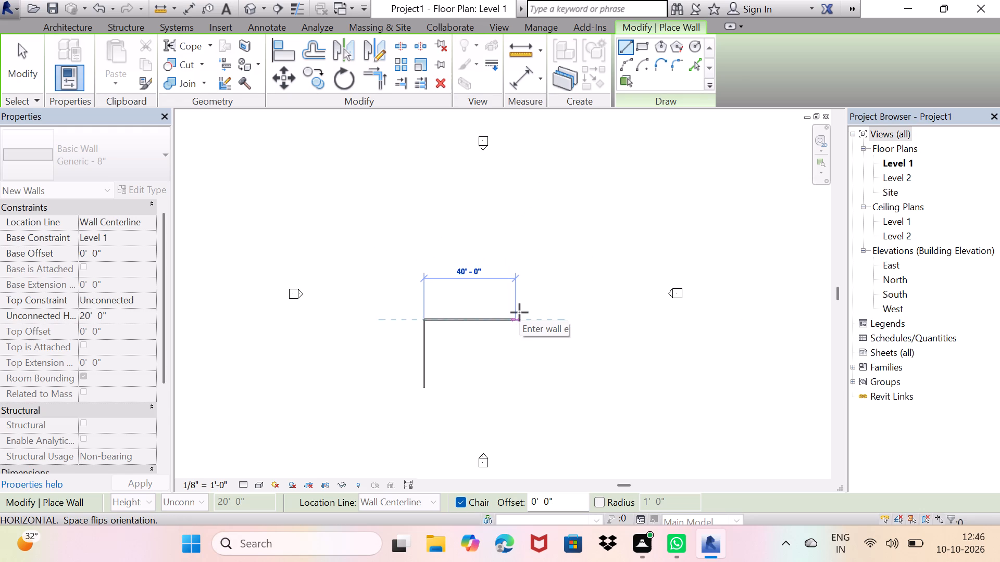
type("20'")
key("Return")
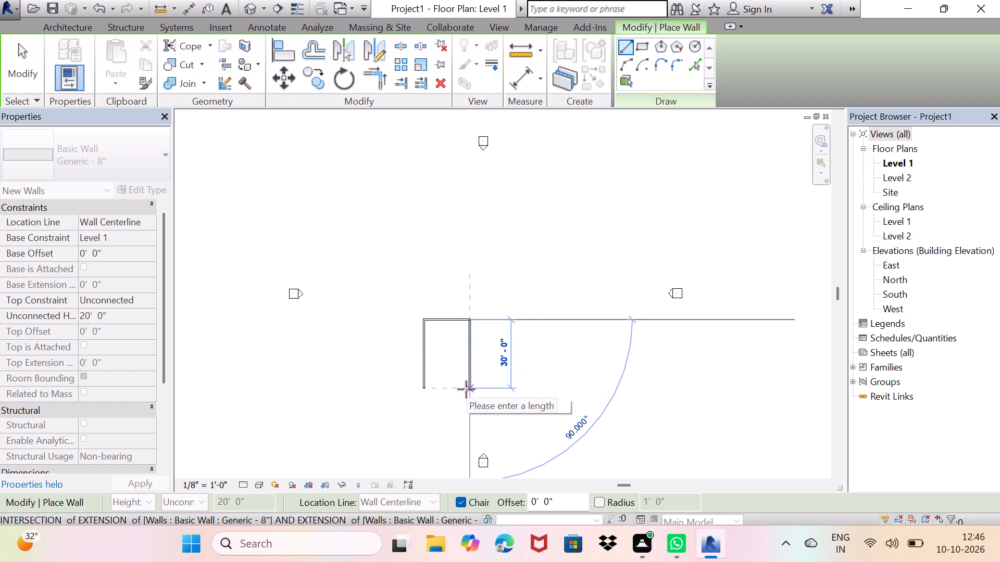
type("30'")
key("Return")
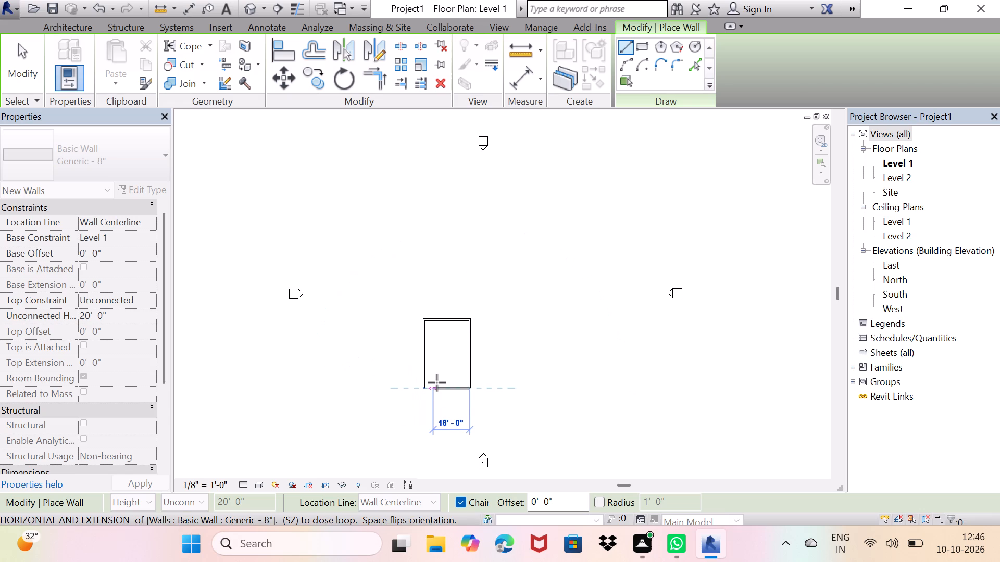
type("20'")
key("Return")
key("space")
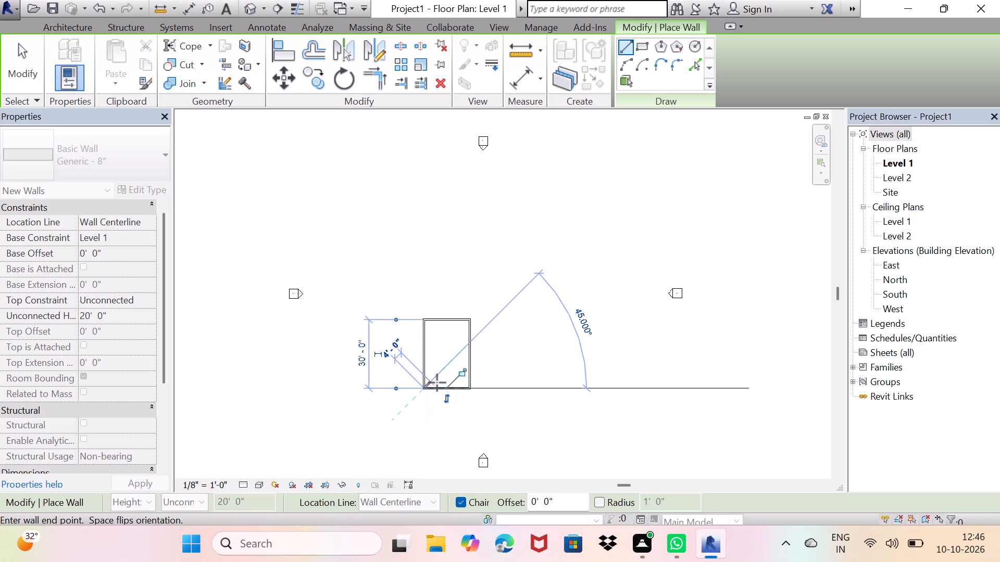
key("space")
key("space")
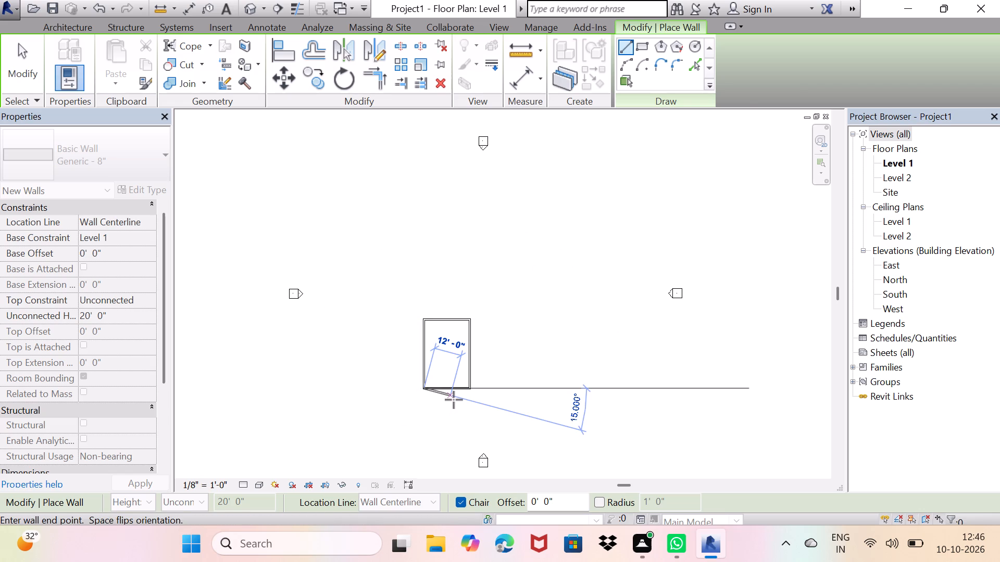
key("Escape")
Start the Offset command for the rectangular room's walls.
scroll(447, 386, "up", 2)
middle_click_drag(451, 369, 447, 303)
scroll(428, 289, "up", 3)
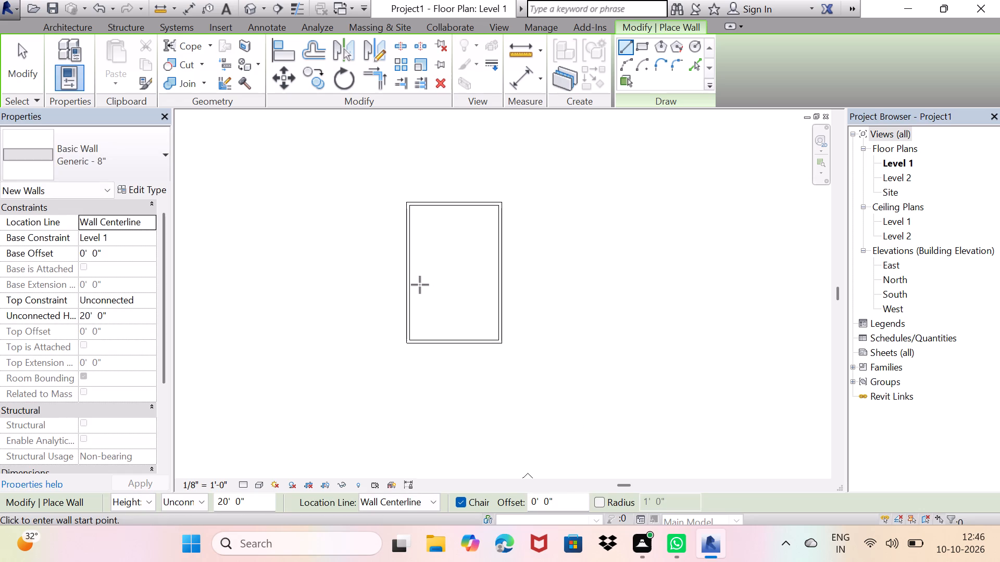
scroll(420, 285, "up", 5)
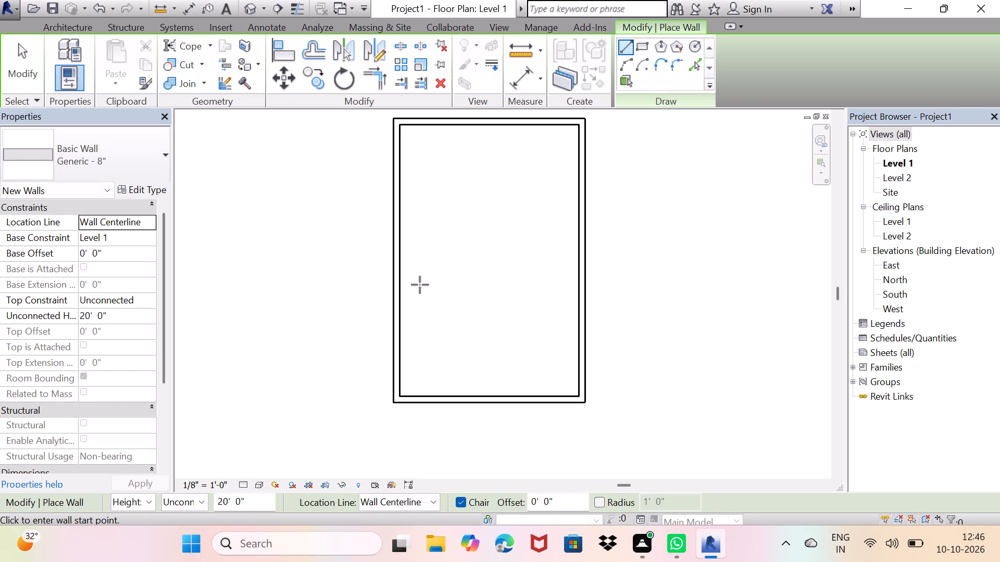
middle_click_drag(420, 285, 412, 306)
scroll(404, 180, "up", 2)
middle_click_drag(410, 175, 415, 178)
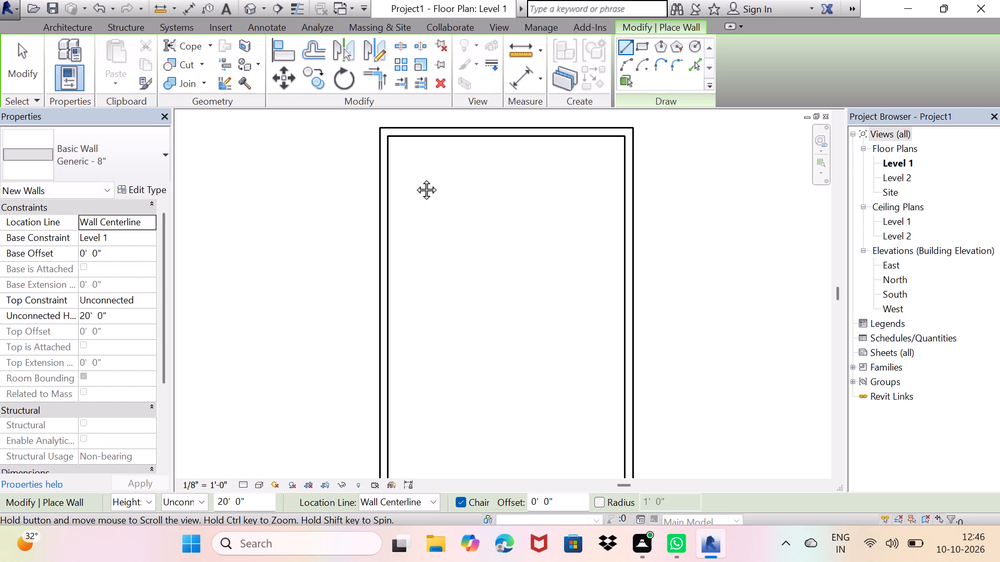
middle_click_drag(415, 178, 419, 182)
left_click(316, 49)
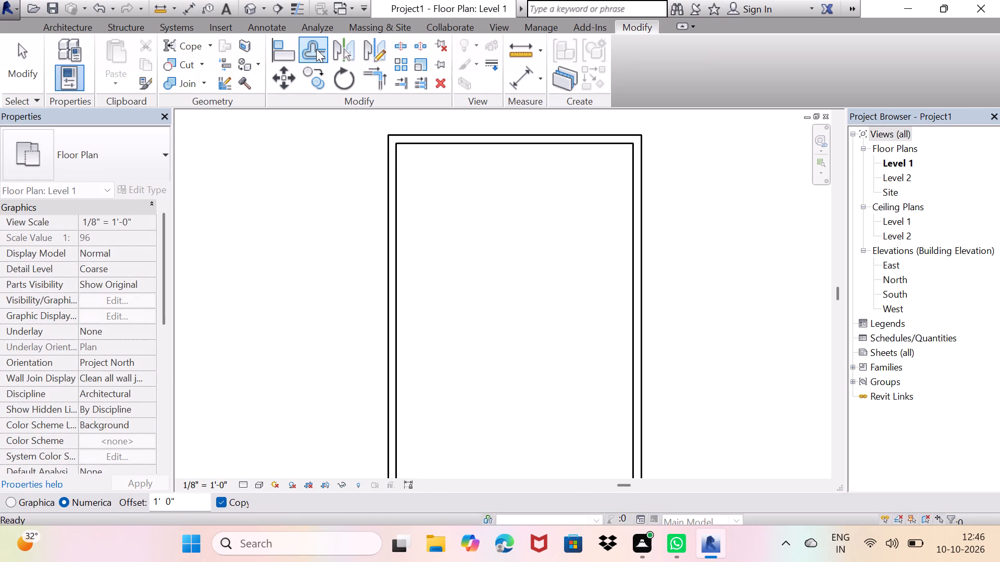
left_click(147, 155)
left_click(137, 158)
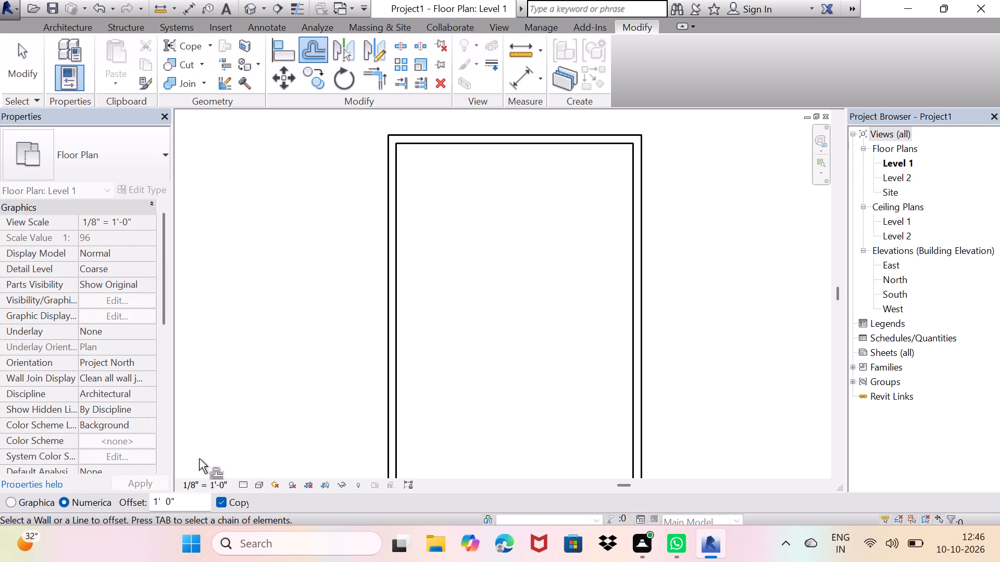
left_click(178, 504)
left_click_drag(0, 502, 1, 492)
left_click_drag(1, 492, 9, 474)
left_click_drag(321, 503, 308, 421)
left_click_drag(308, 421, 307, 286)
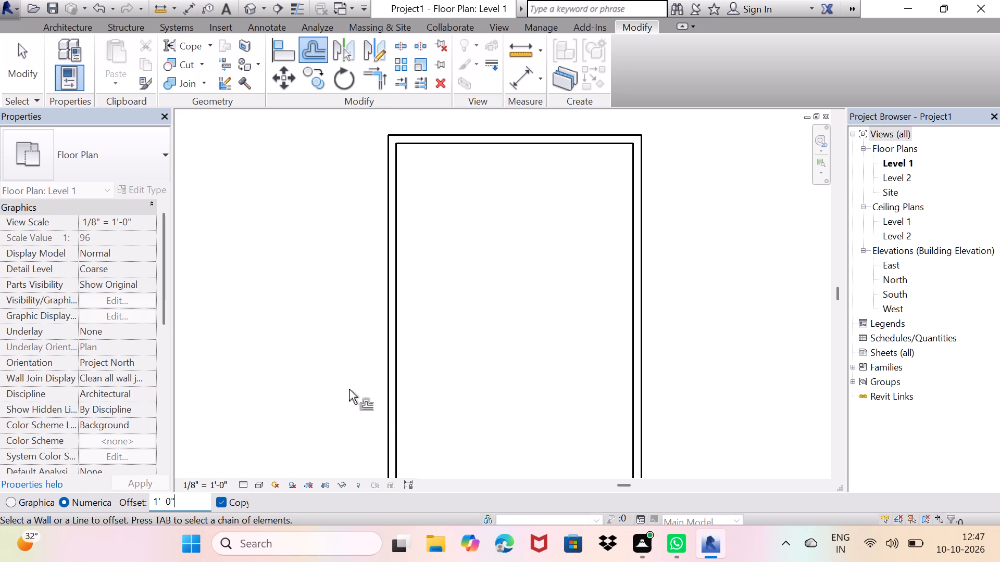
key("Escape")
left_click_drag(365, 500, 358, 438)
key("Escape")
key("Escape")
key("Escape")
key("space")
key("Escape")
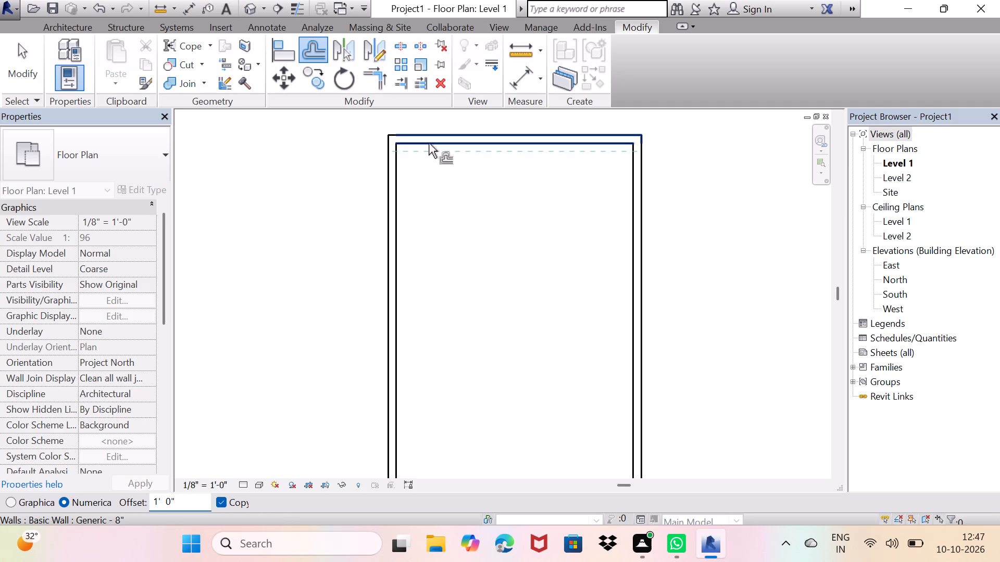
Set the offset distance to 10' and offset a copy of the room's north wall inward as a cross wall.
left_click(197, 499)
key("BackSpace")
key("BackSpace")
key("BackSpace")
key("BackSpace")
key("BackSpace")
key("BackSpace")
key("BackSpace")
key("BackSpace")
key("BackSpace")
key("BackSpace")
key("BackSpace")
key("BackSpace")
key("BackSpace")
key("BackSpace")
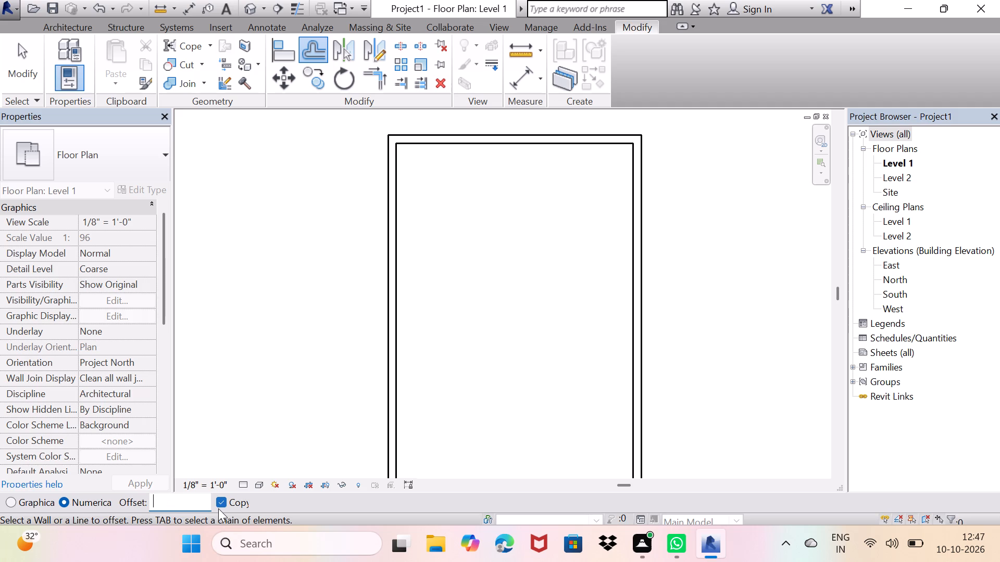
key("1")
type("0'")
key("Return")
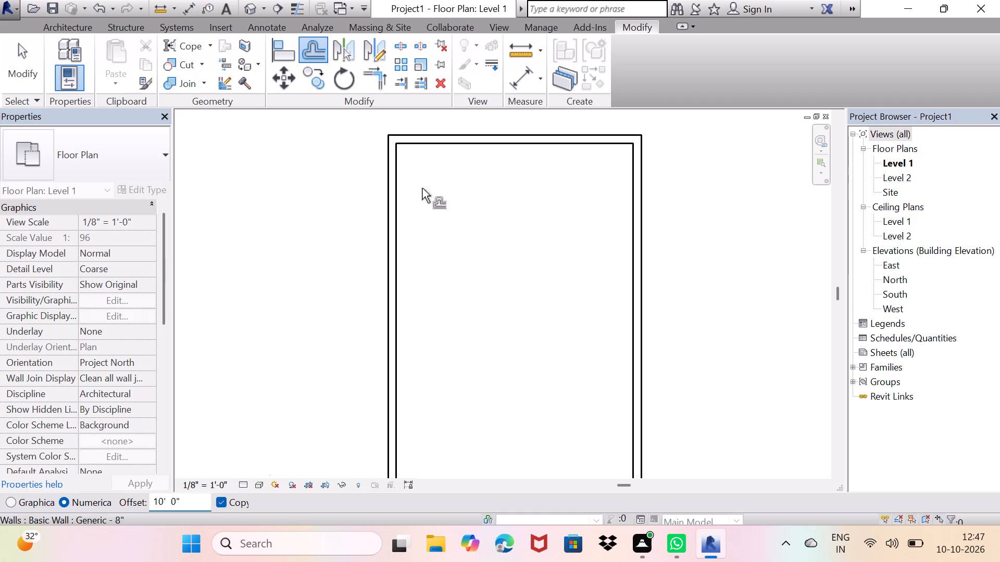
left_click(438, 141)
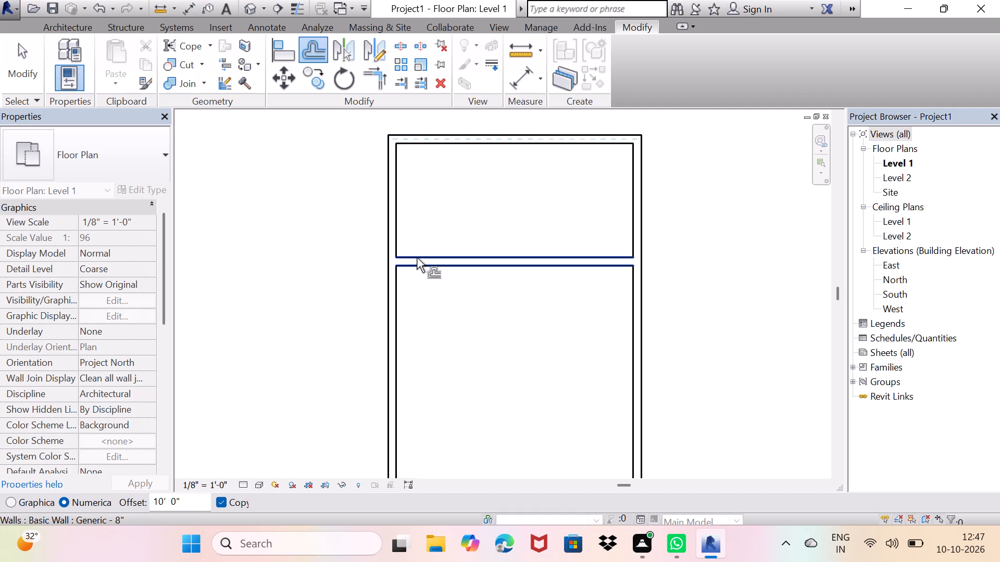
Offset a copy of the west exterior wall 10' inward to form a central north-south dividing wall.
scroll(390, 251, "up", 2)
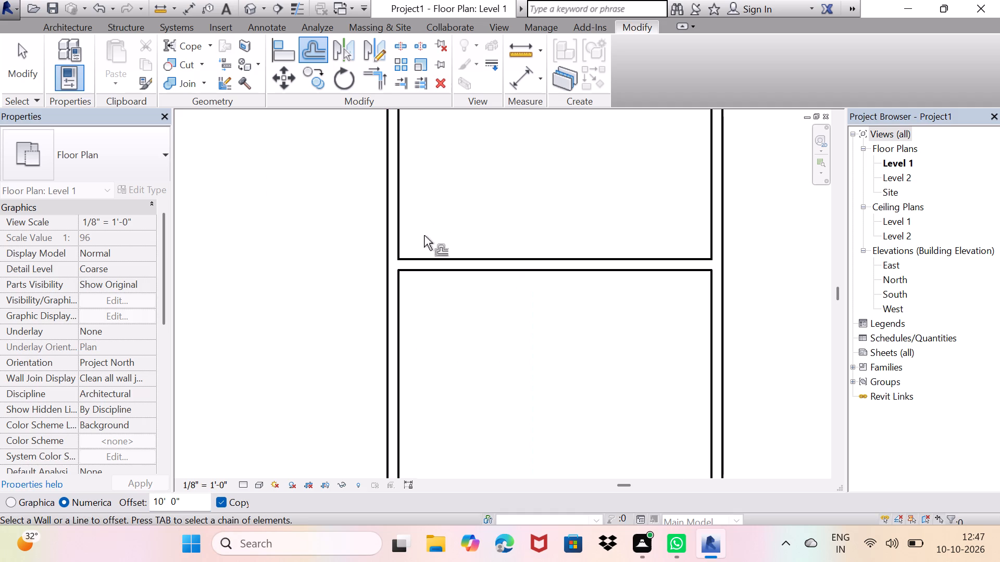
middle_click_drag(414, 224, 398, 306)
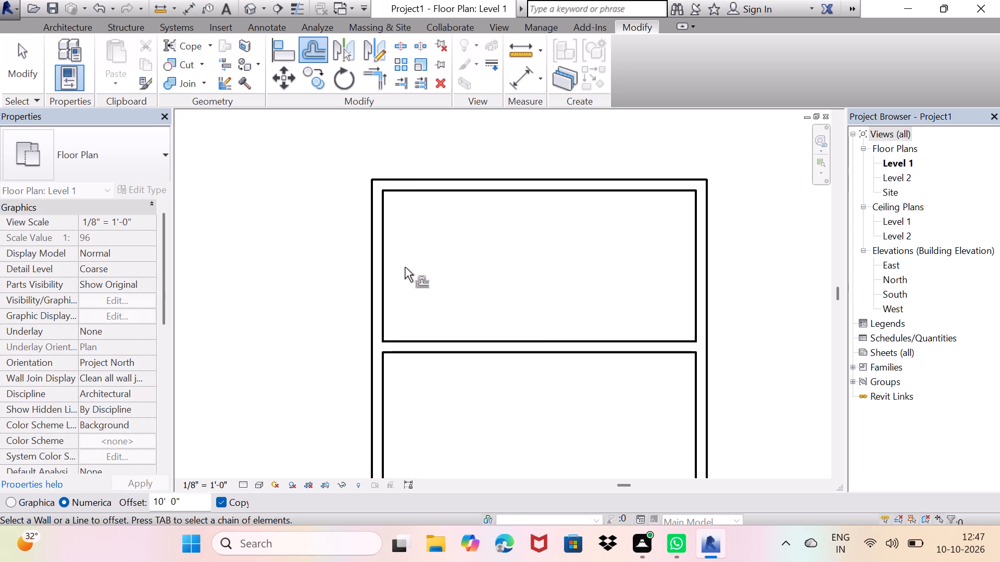
left_click(383, 264)
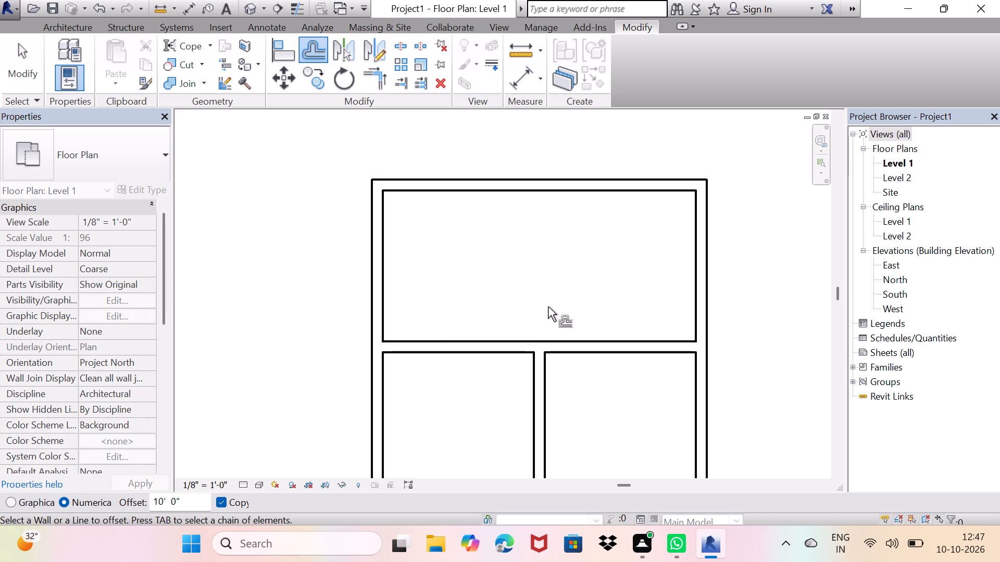
key("space")
key("Escape")
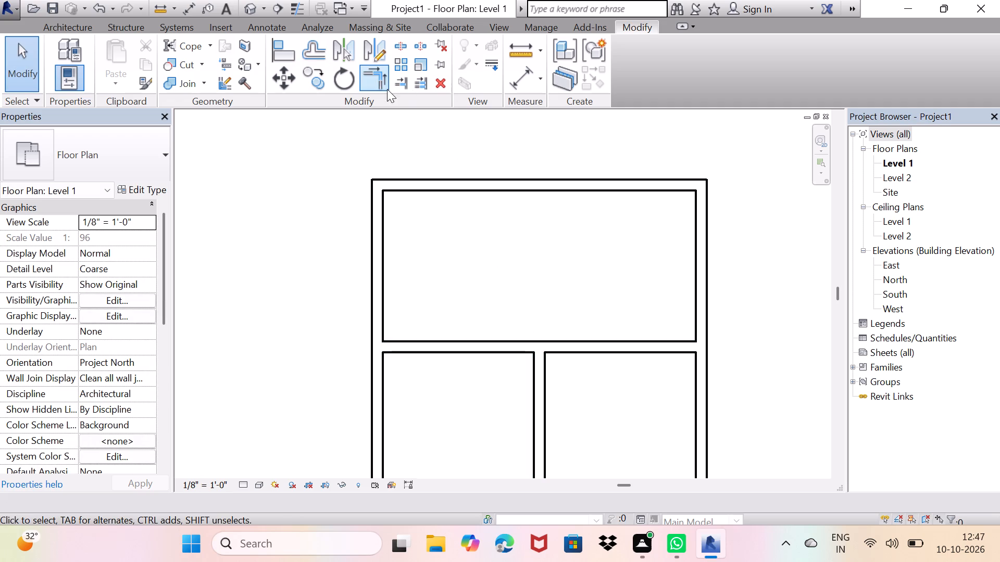
Trim/Extend to corner the central dividing wall with the north wall, and the north wall with the east exterior wall.
left_click(381, 89)
left_click(534, 190)
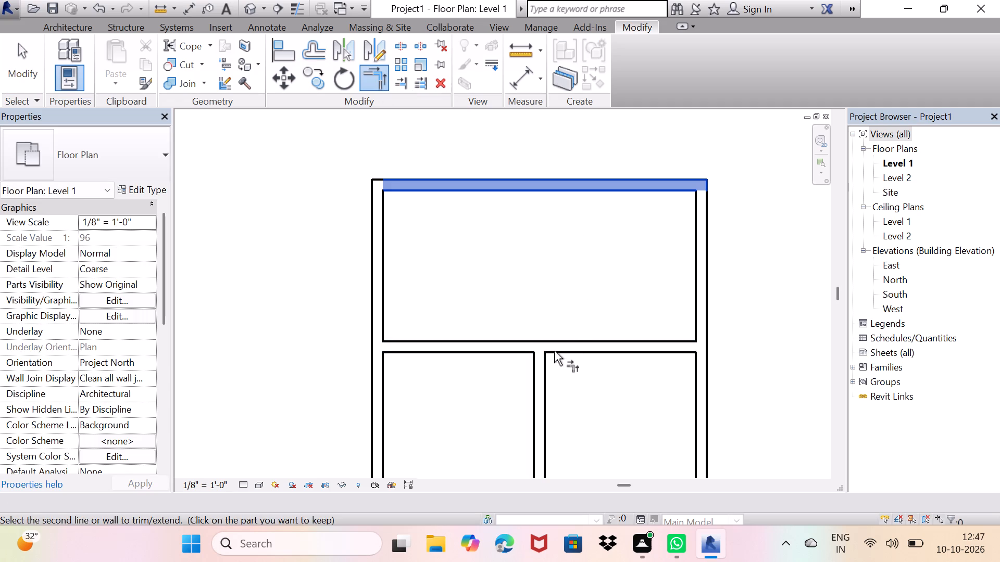
left_click(545, 355)
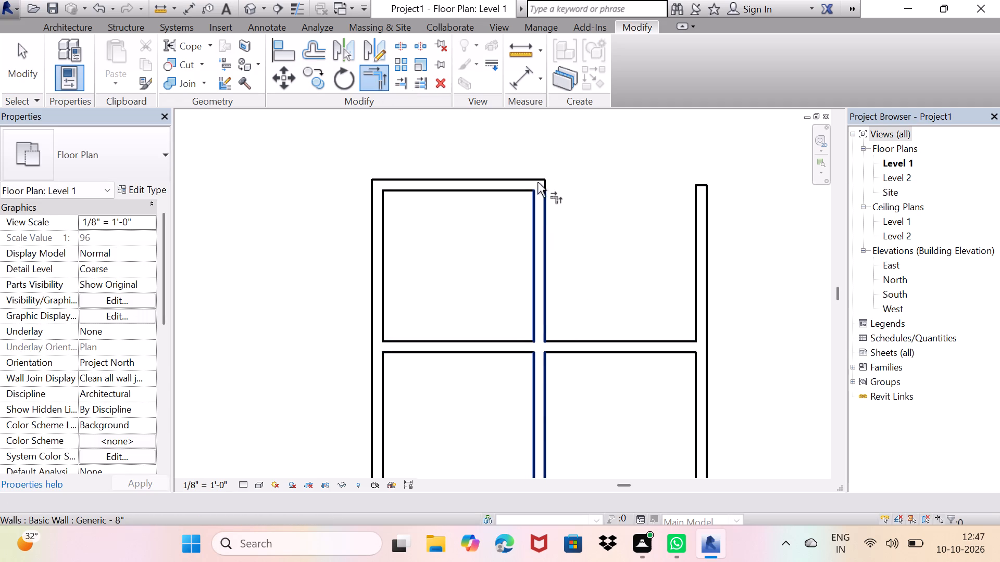
left_click(534, 184)
left_click(700, 191)
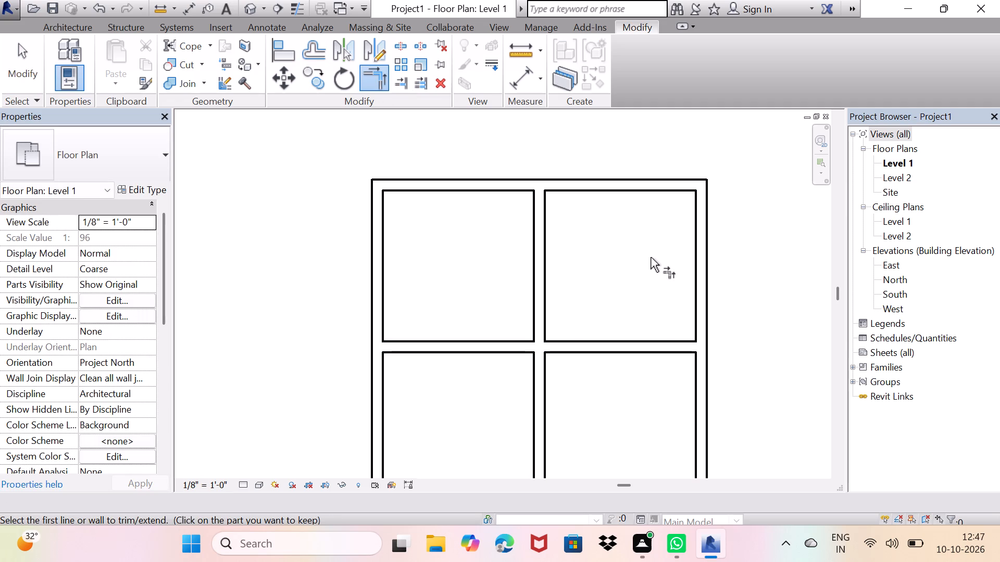
middle_click_drag(602, 345, 593, 224)
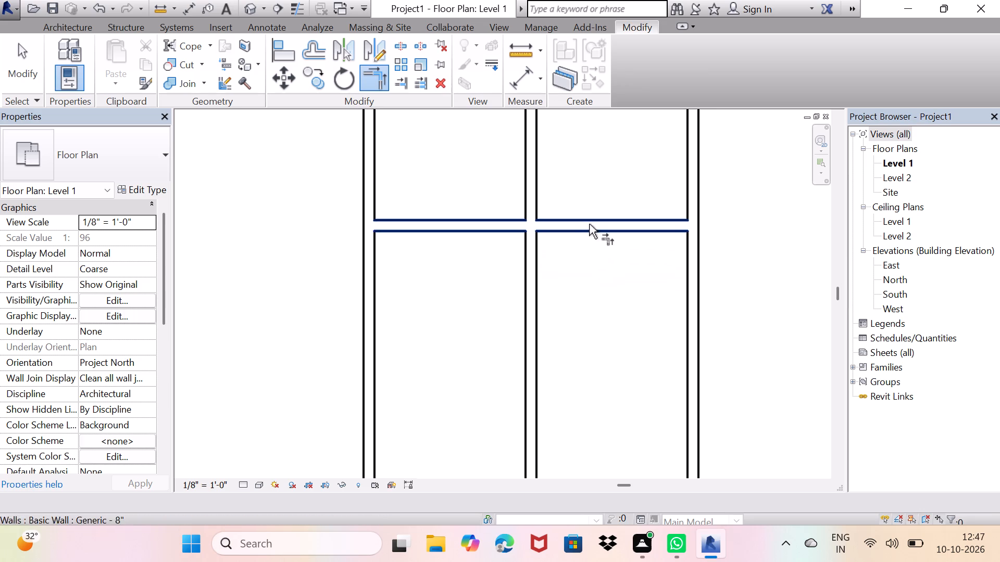
key("space")
left_click_drag(586, 351, 597, 325)
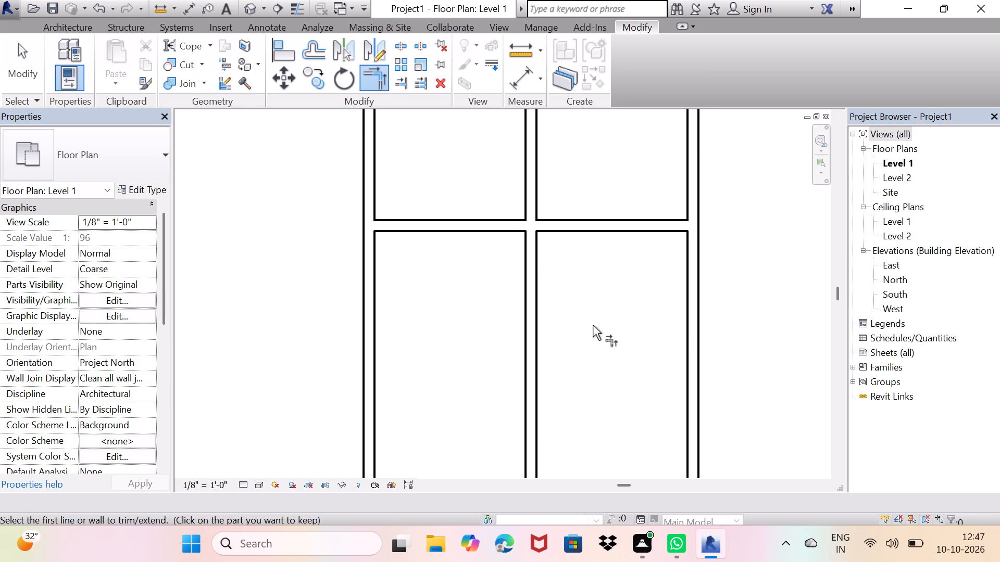
key("Escape")
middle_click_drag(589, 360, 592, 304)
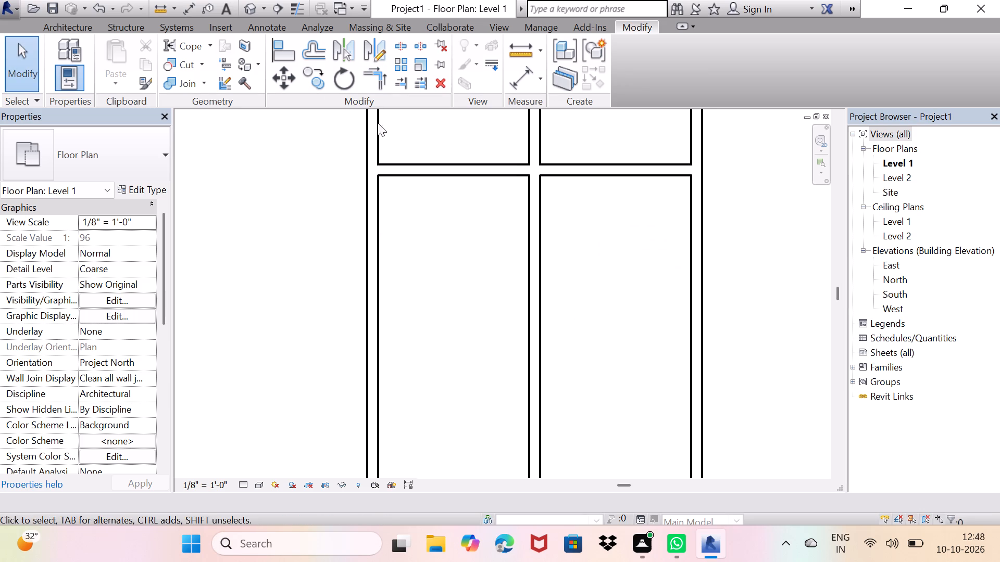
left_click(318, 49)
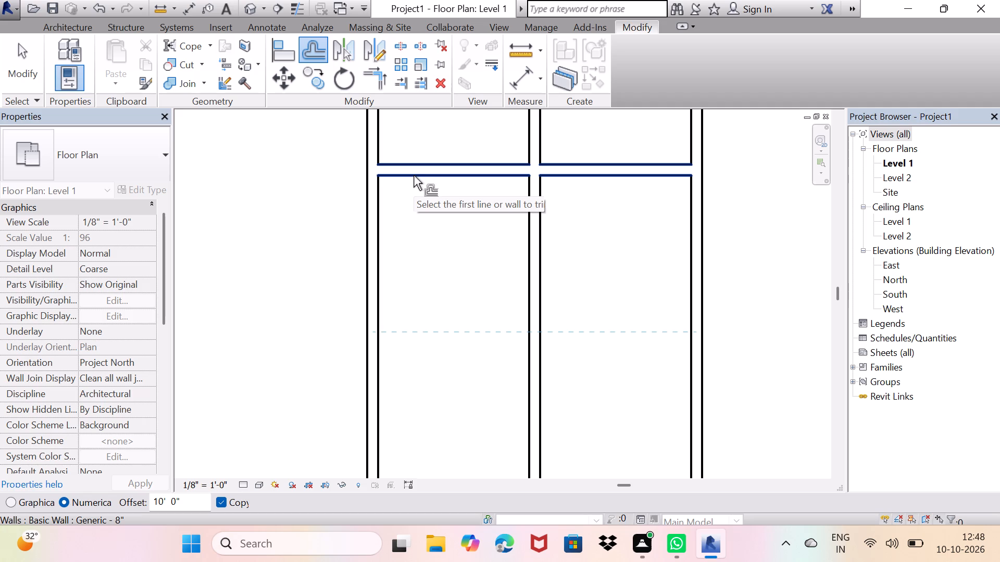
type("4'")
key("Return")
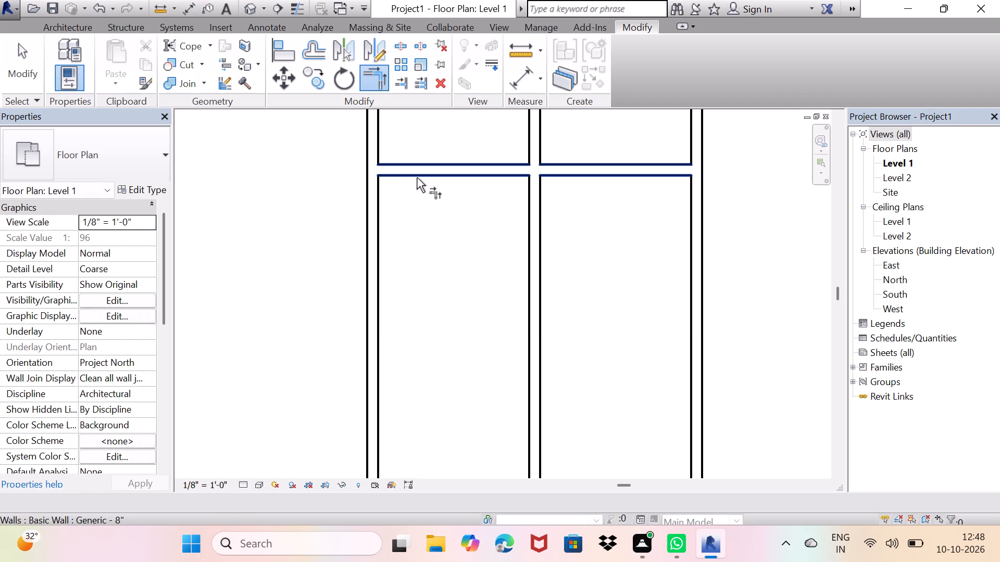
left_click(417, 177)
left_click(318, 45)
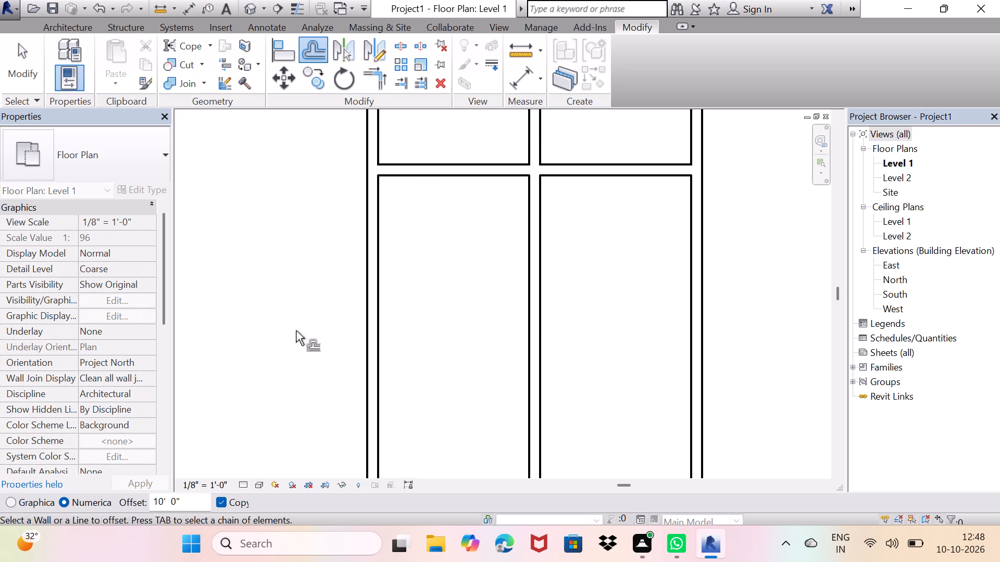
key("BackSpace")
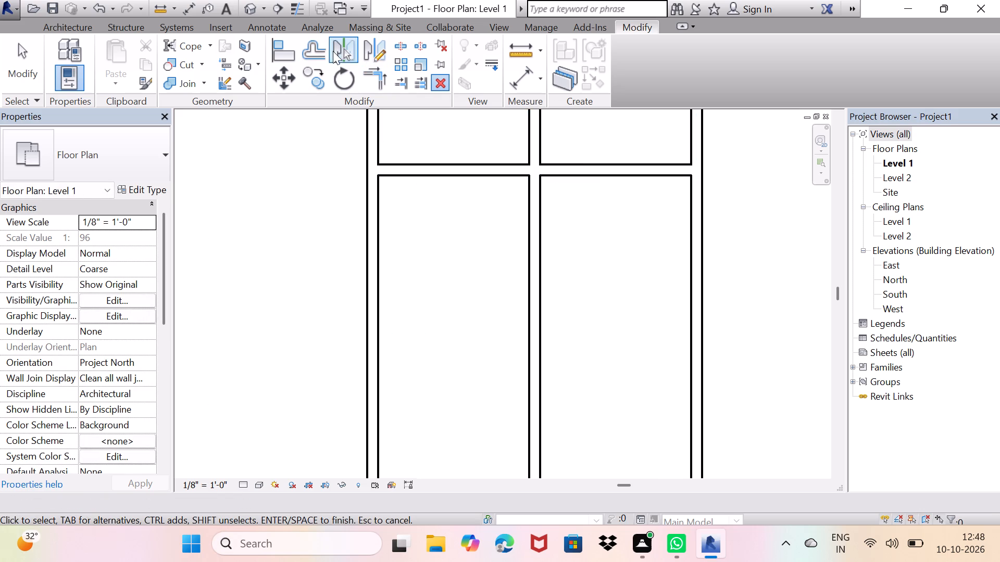
Set the offset distance to 4' and copy the interior cross wall southward twice in succession, making two more cross walls.
left_click(303, 44)
left_click(188, 501)
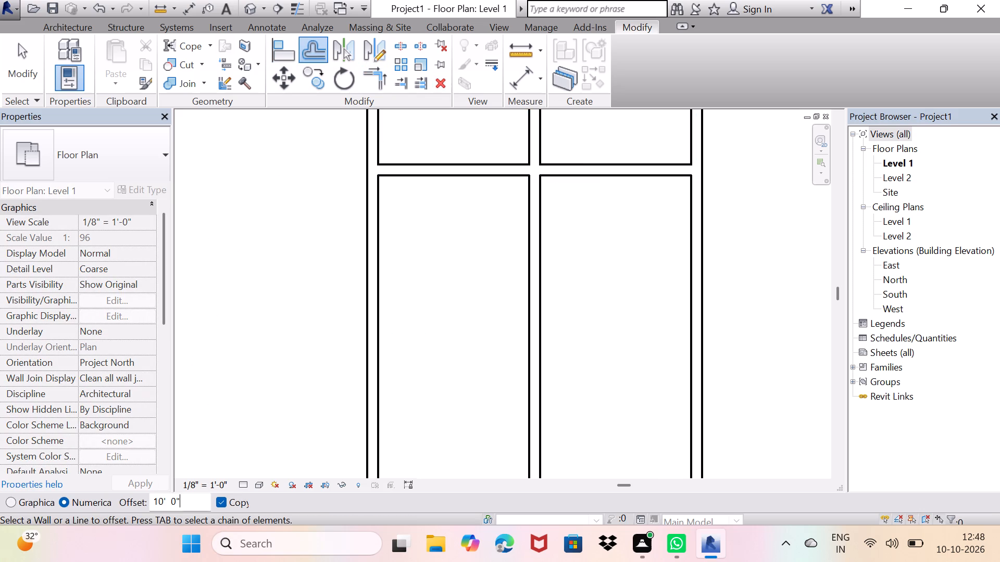
key("BackSpace")
key("BackSpace")
key("BackSpace")
key("BackSpace")
key("BackSpace")
key("BackSpace")
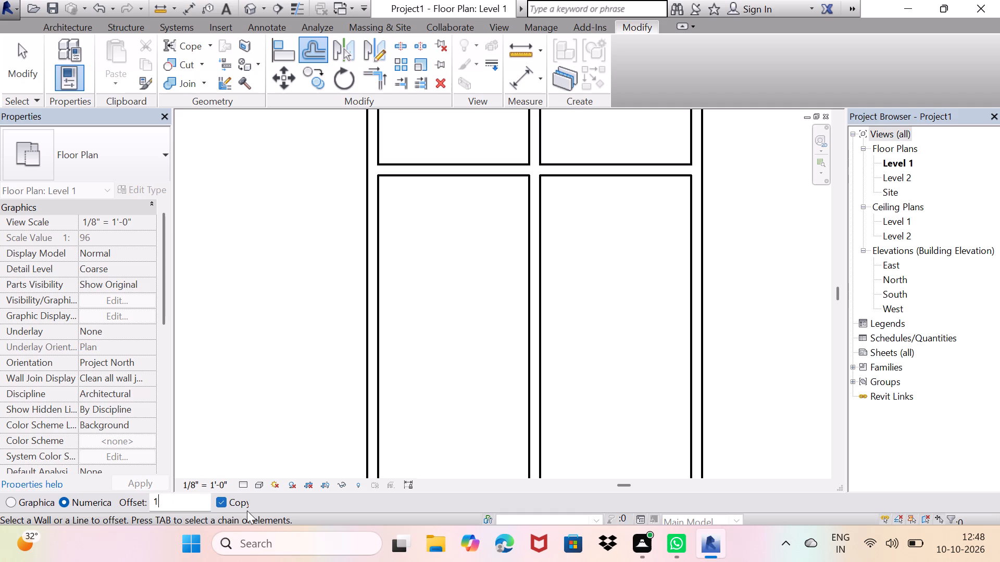
key("BackSpace")
key("4")
key("apostrophe")
left_click(421, 179)
left_click(434, 242)
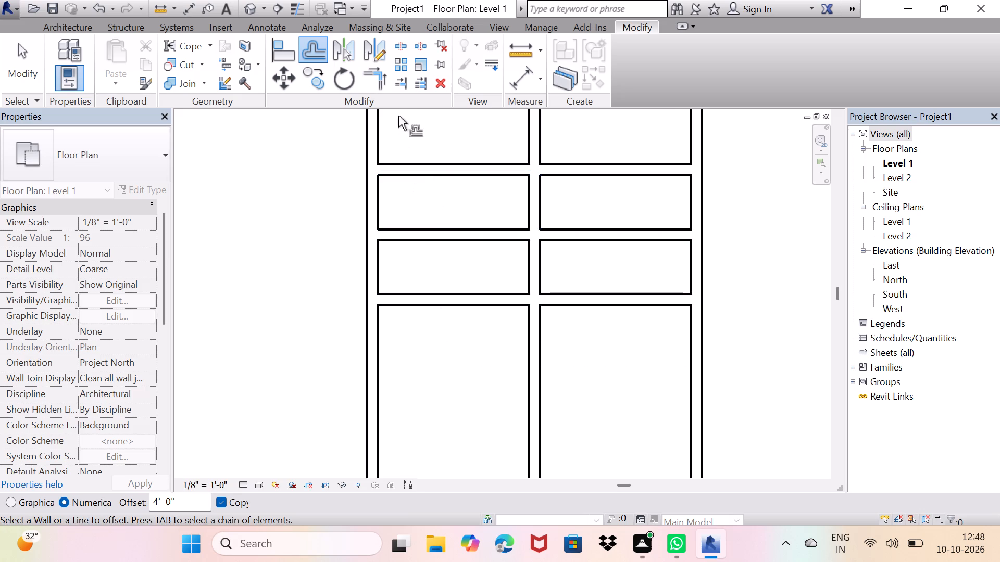
Trim the central dividing wall to a corner with each of the two new cross walls in turn, keeping their western parts.
left_click(379, 83)
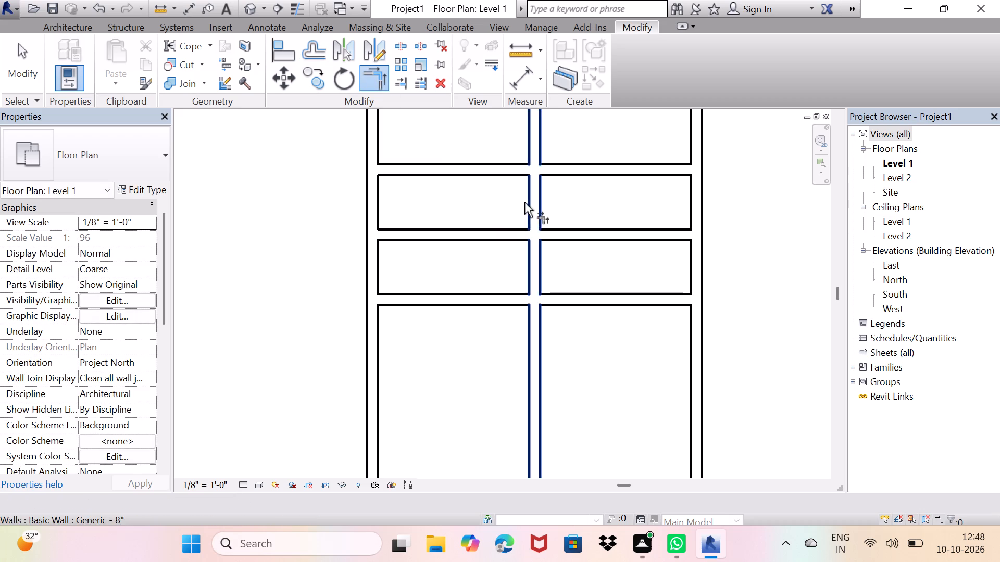
left_click(531, 202)
left_click(506, 233)
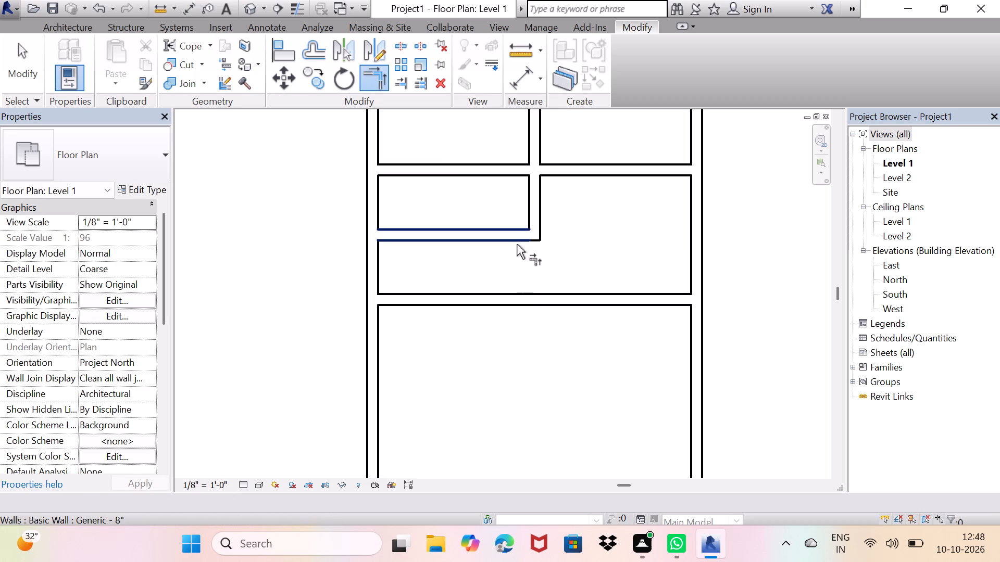
left_click(528, 219)
left_click(468, 299)
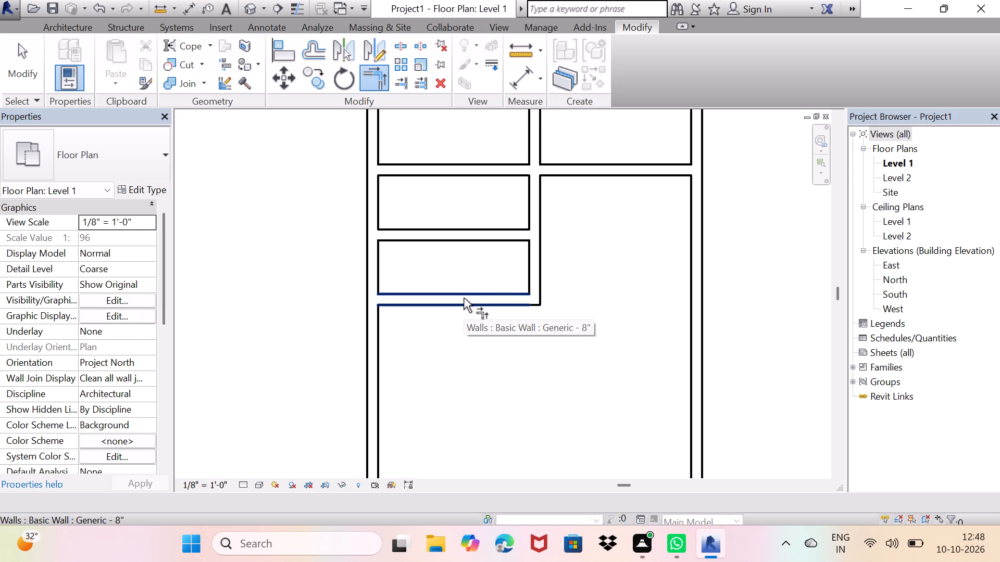
key("space")
Set the offset distance to 6' and offset a copy of the west exterior wall inward across the small western rooms.
scroll(373, 204, "up", 2)
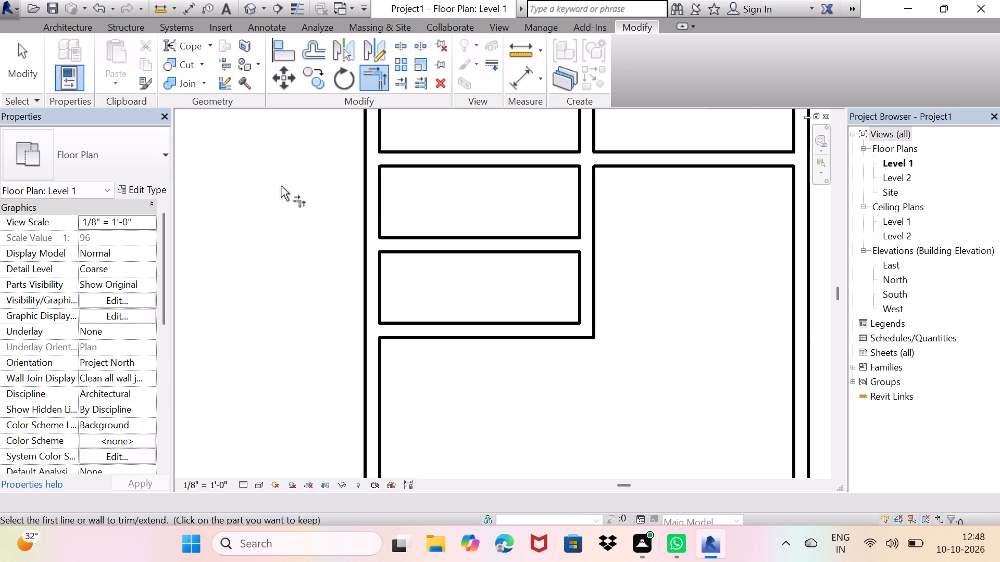
left_click(316, 51)
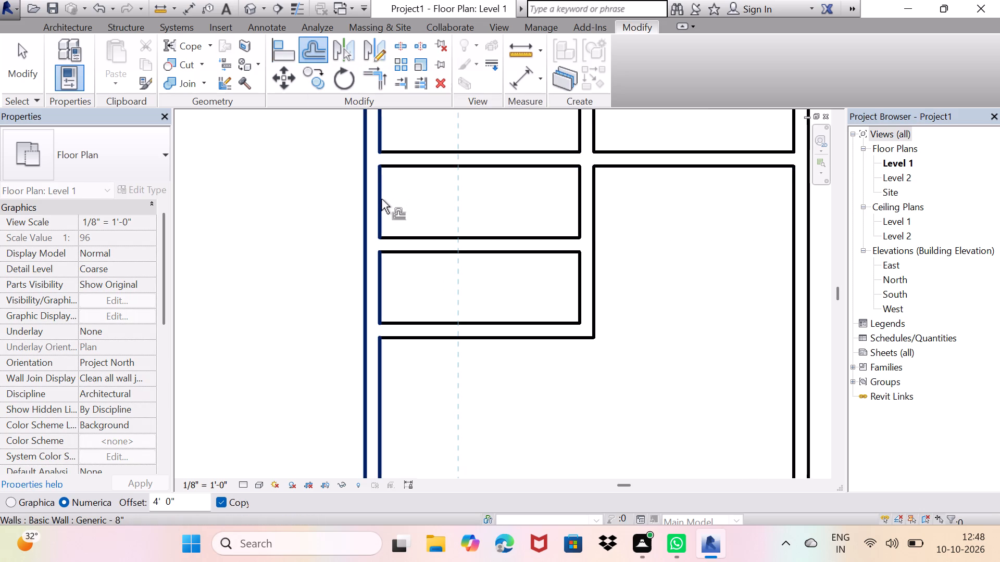
left_click(203, 500)
key("BackSpace")
key("BackSpace")
key("BackSpace")
key("BackSpace")
key("BackSpace")
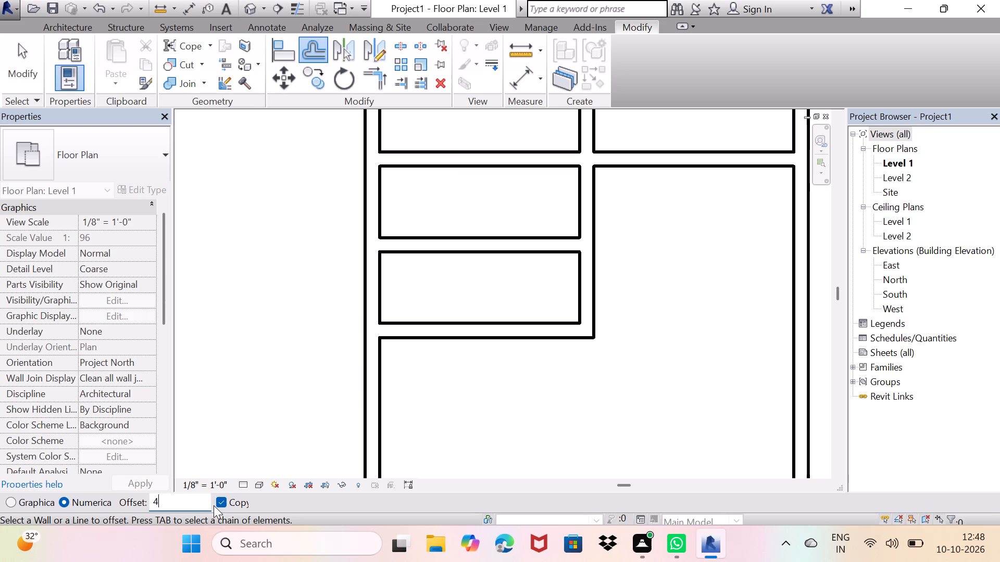
type("6'")
key("Return")
key("Right")
key("Right")
key("Right")
key("Right")
key("Right")
key("Right")
key("Right")
key("BackSpace")
key("BackSpace")
key("BackSpace")
key("BackSpace")
key("BackSpace")
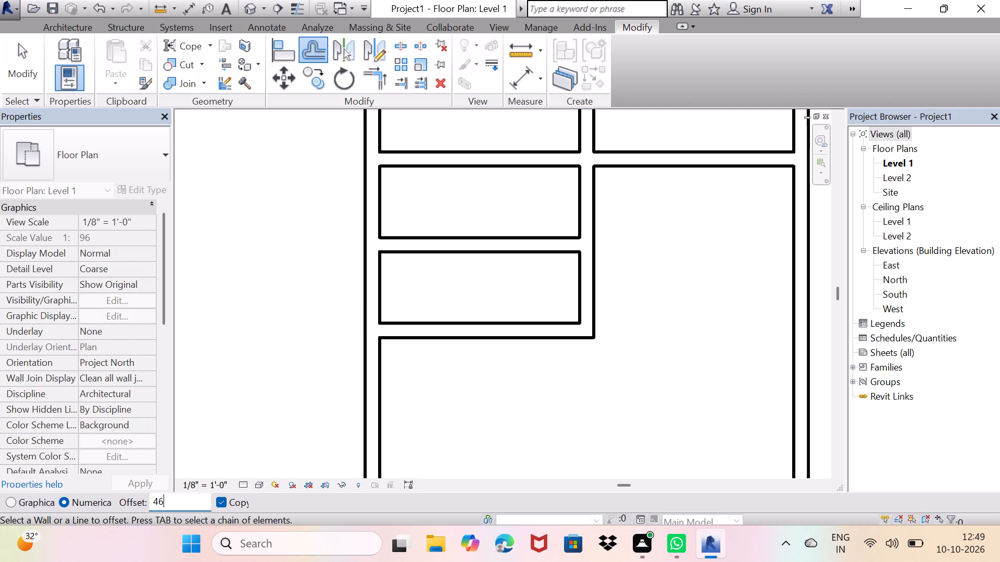
key("BackSpace")
key("BackSpace")
key("BackSpace")
type("6'")
key("Return")
left_click(378, 213)
middle_click_drag(451, 203, 452, 236)
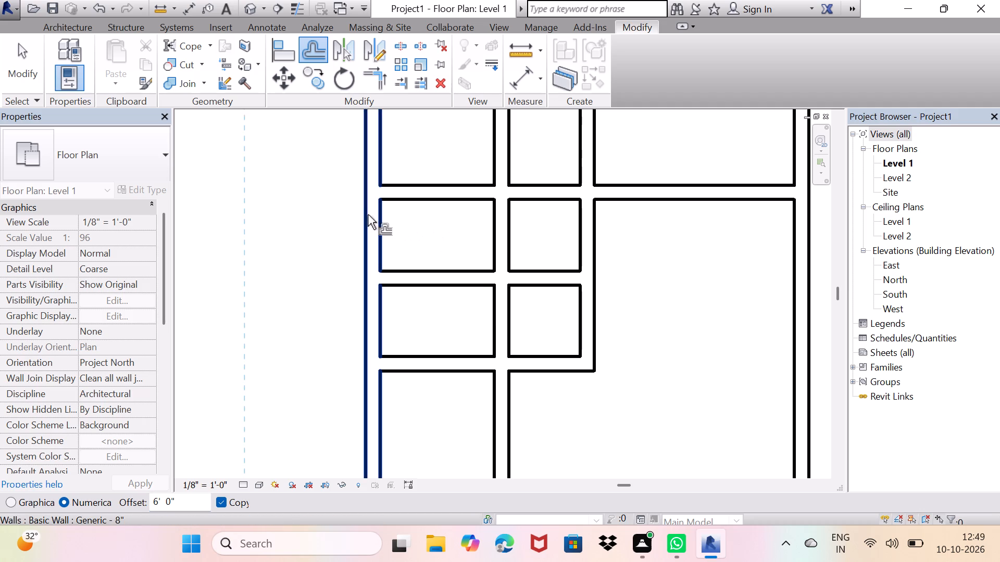
Trim/Extend to corner the new inner western wall with the northern cross wall, and with the southern cross wall, keeping their western parts.
key("space")
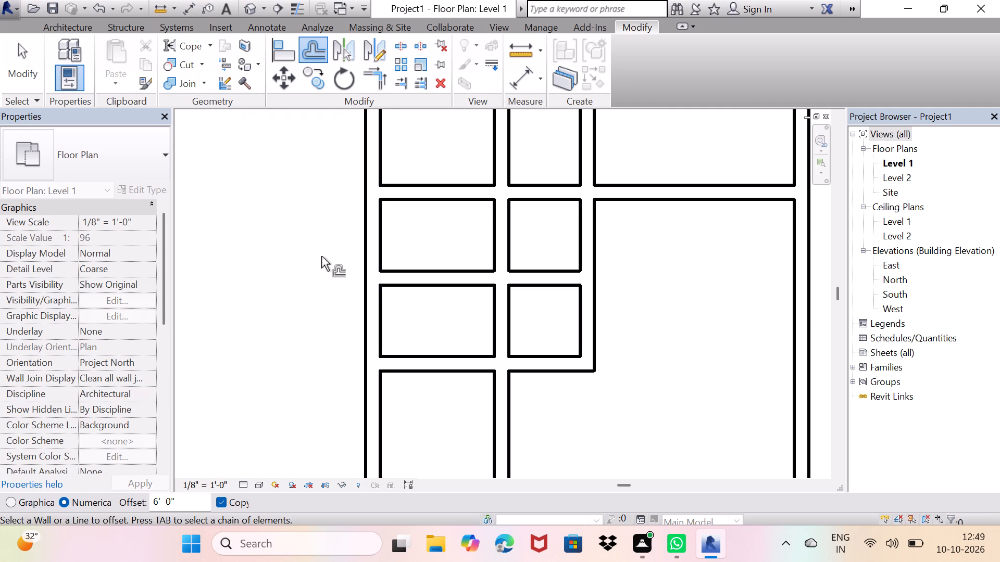
key("Escape")
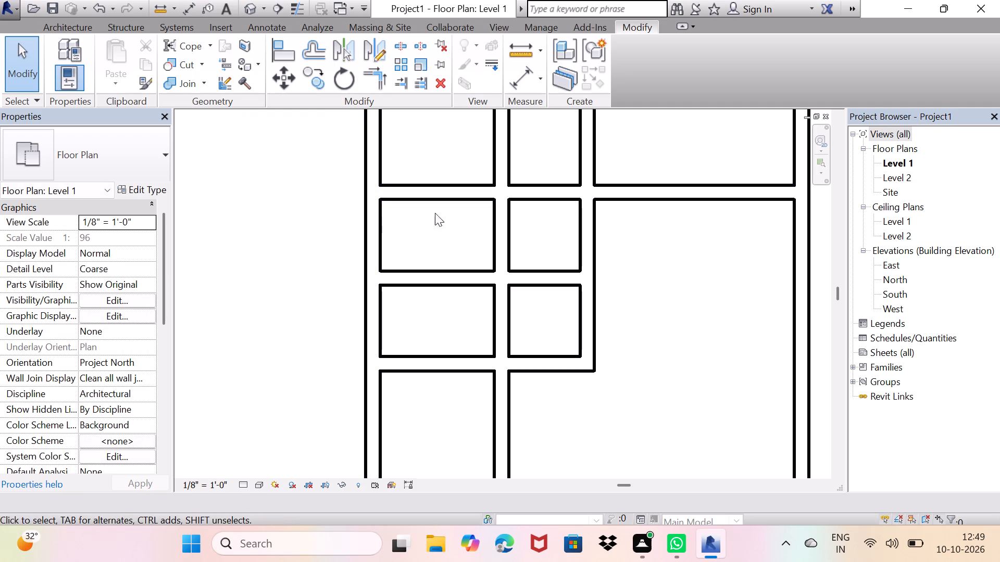
left_click(383, 83)
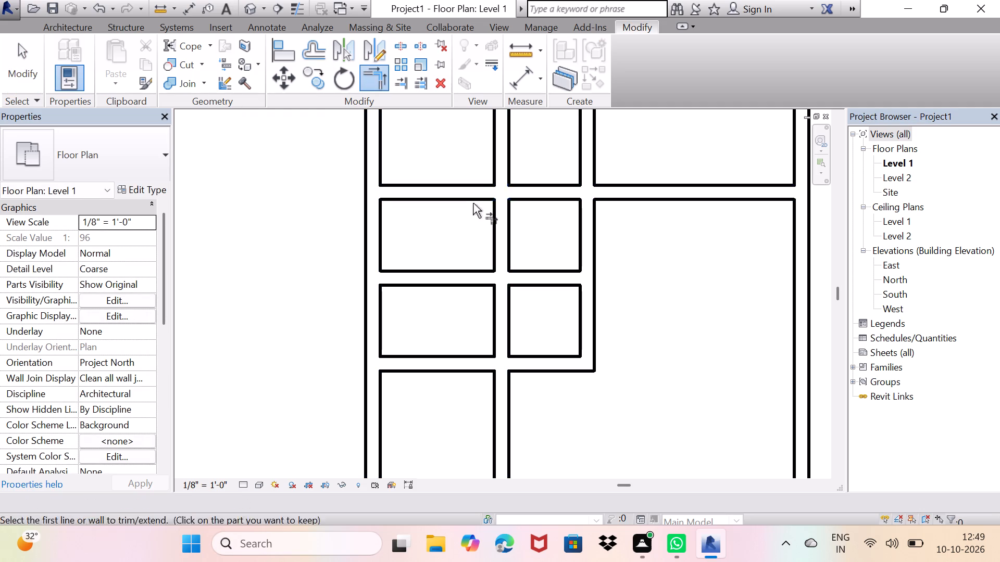
left_click(462, 195)
left_click(504, 222)
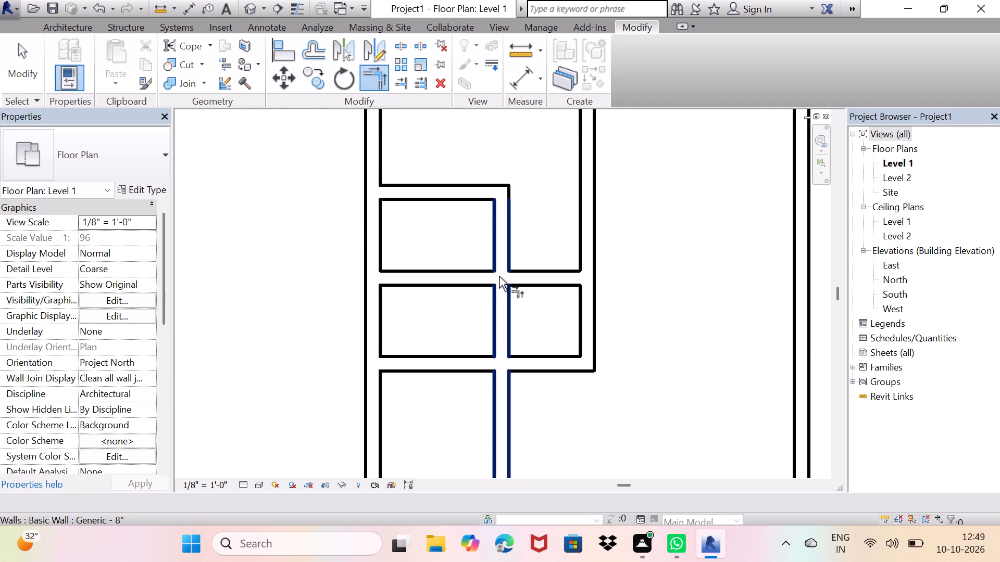
middle_click_drag(491, 289, 485, 340)
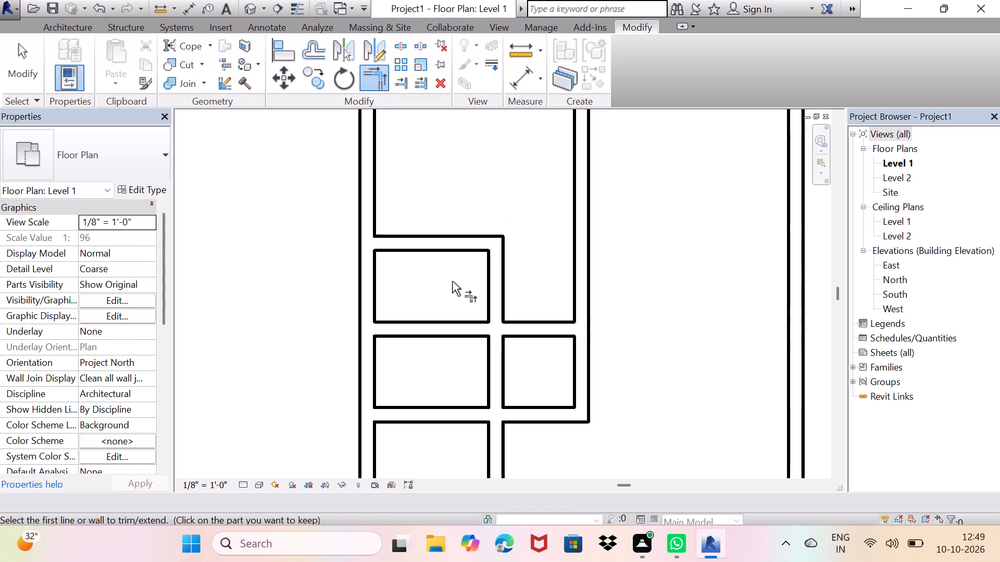
left_click(492, 311)
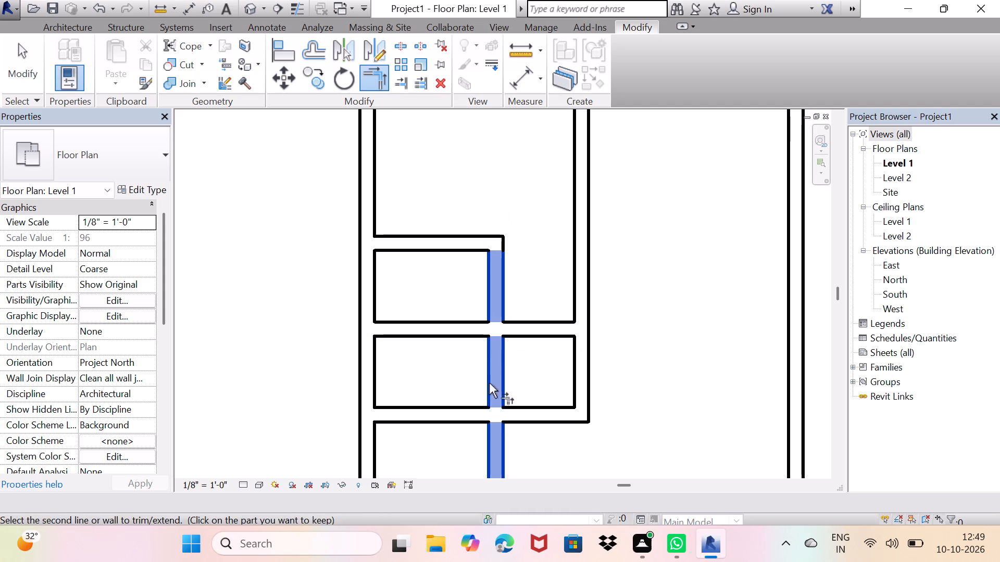
left_click(461, 413)
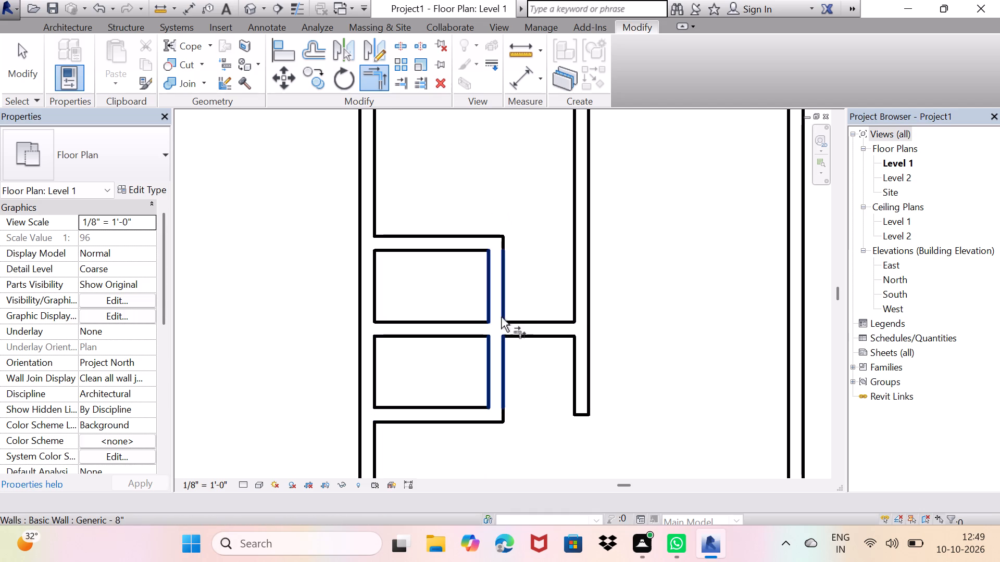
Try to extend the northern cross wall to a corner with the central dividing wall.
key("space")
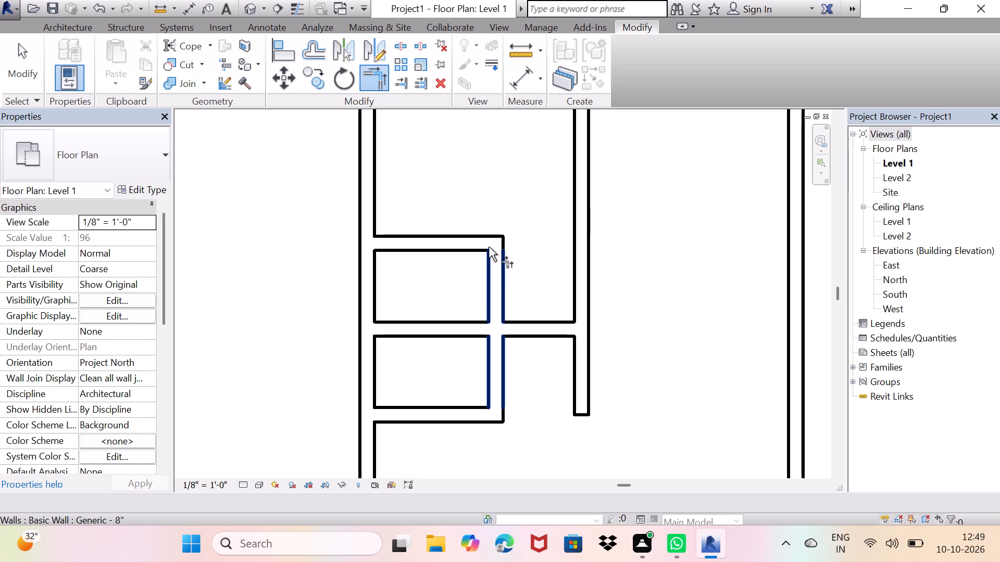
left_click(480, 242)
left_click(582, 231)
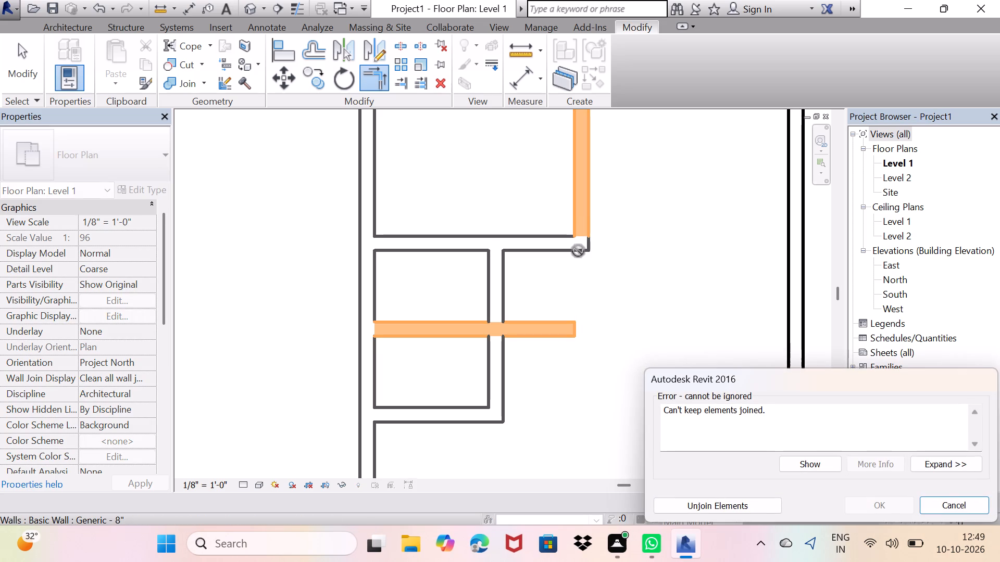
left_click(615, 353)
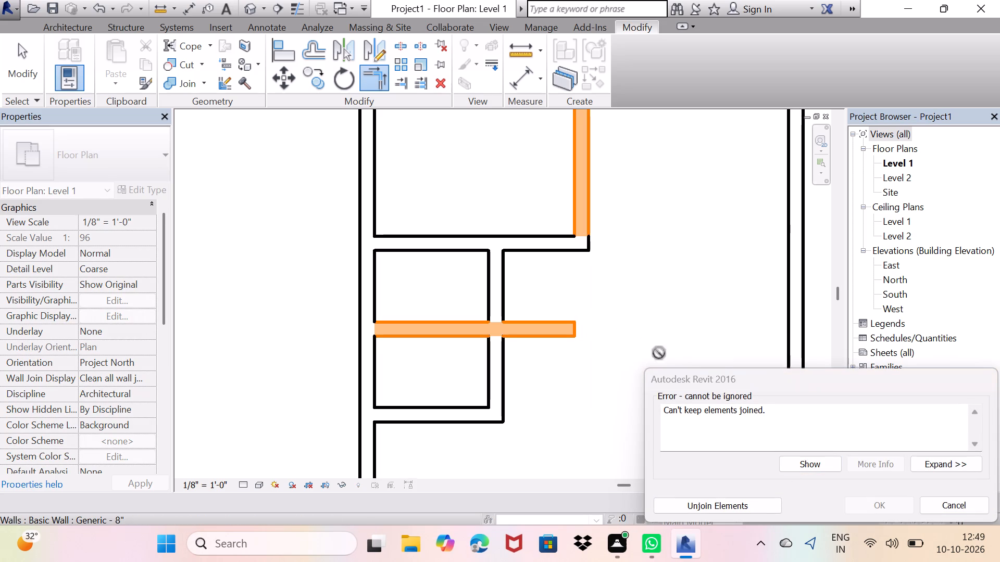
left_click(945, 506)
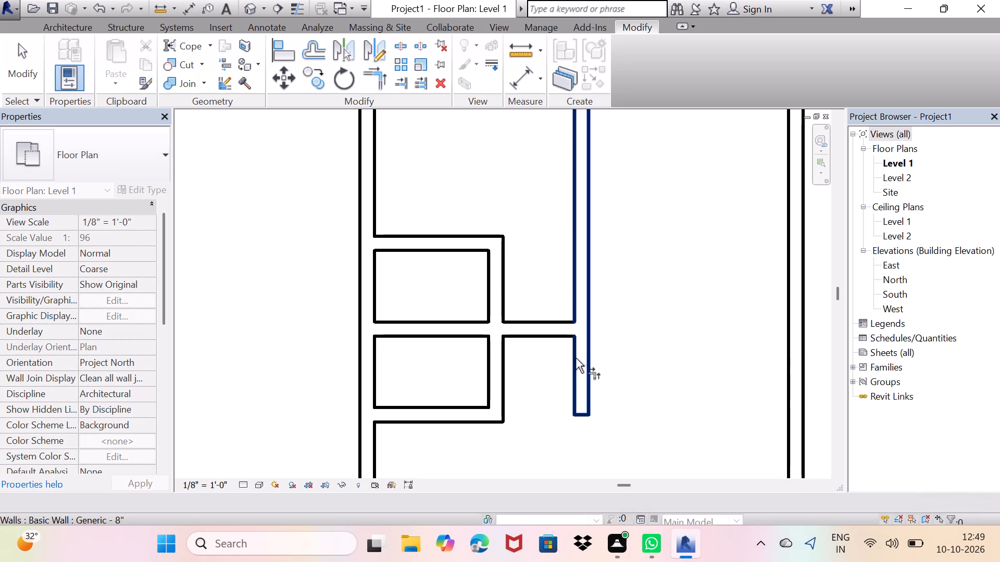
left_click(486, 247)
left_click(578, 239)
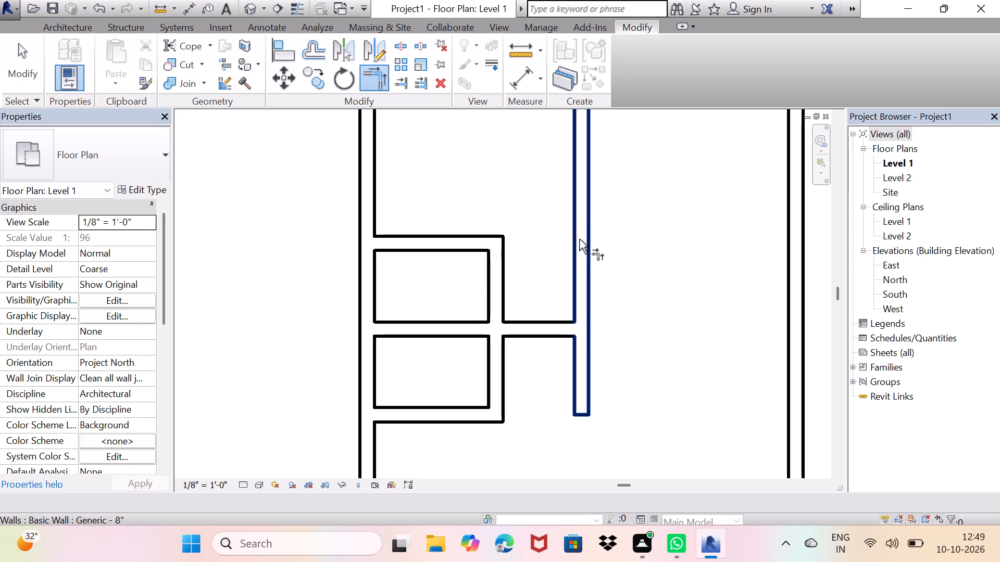
Trim the inner western wall to a corner with the middle cross wall, and corner the northern cross wall with the central dividing wall.
left_click(492, 275)
left_click(477, 324)
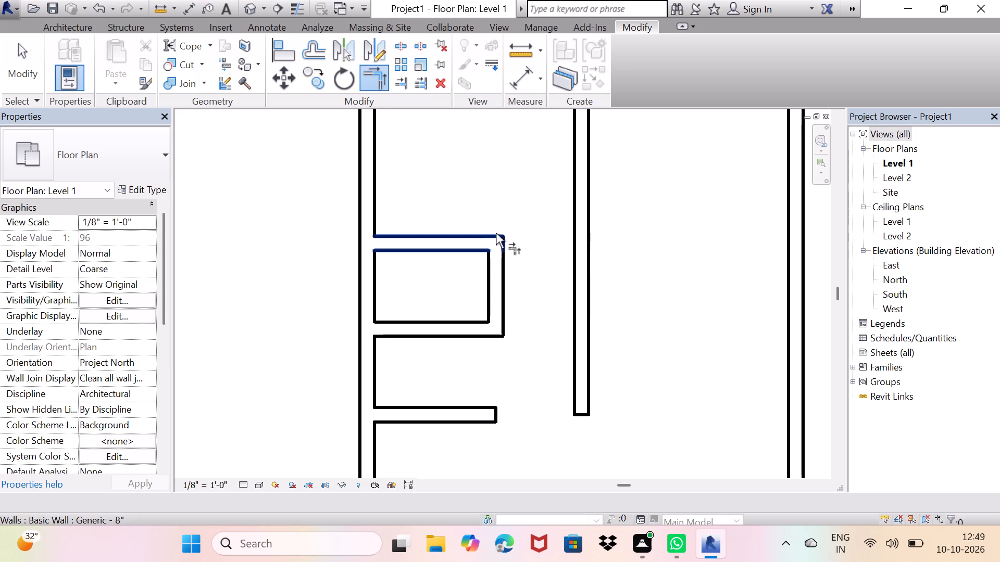
left_click(491, 244)
left_click(579, 242)
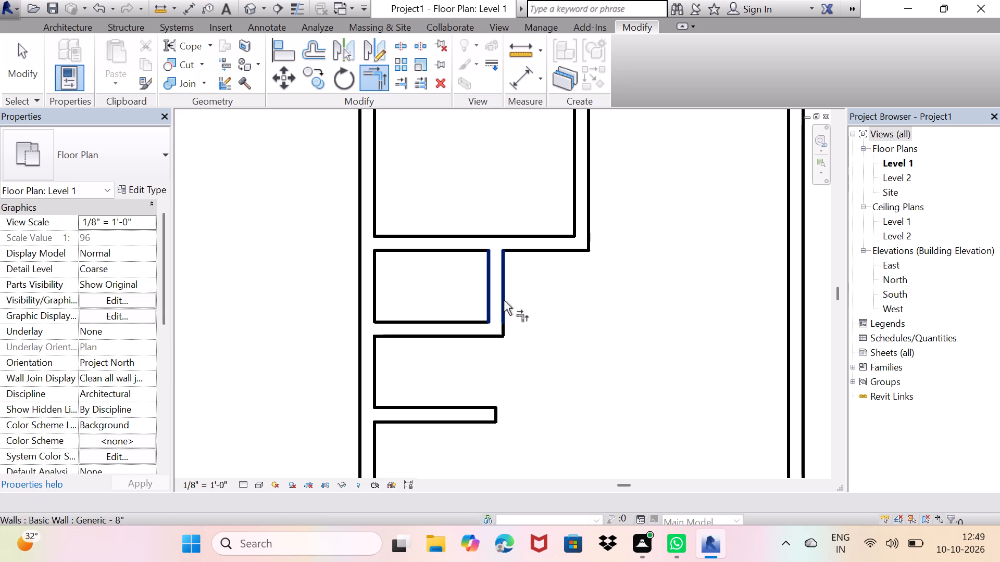
Extend the inner western wall southward to a corner with the southern cross wall, enclosing the second small room.
left_click(498, 316)
left_click(493, 414)
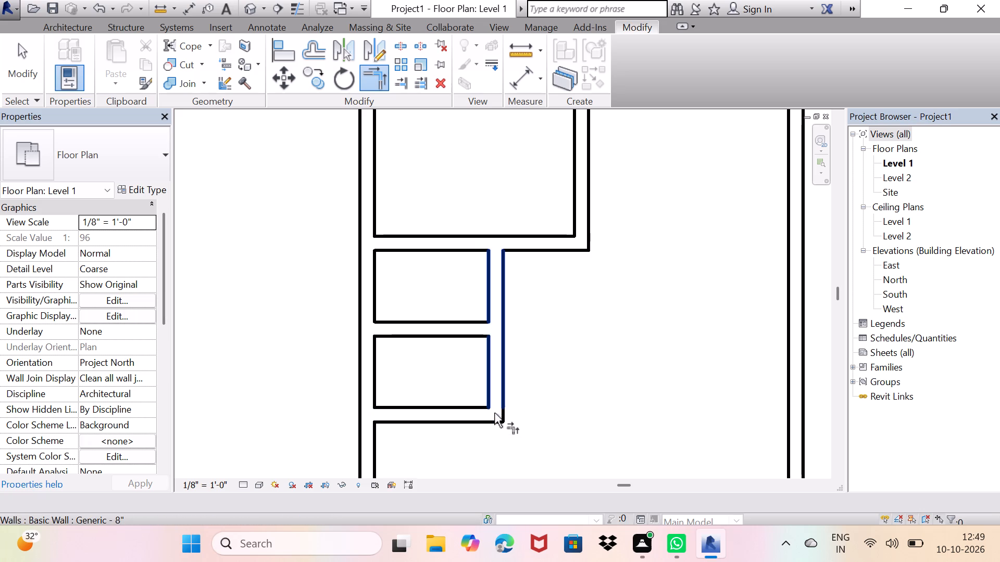
key("space")
key("space")
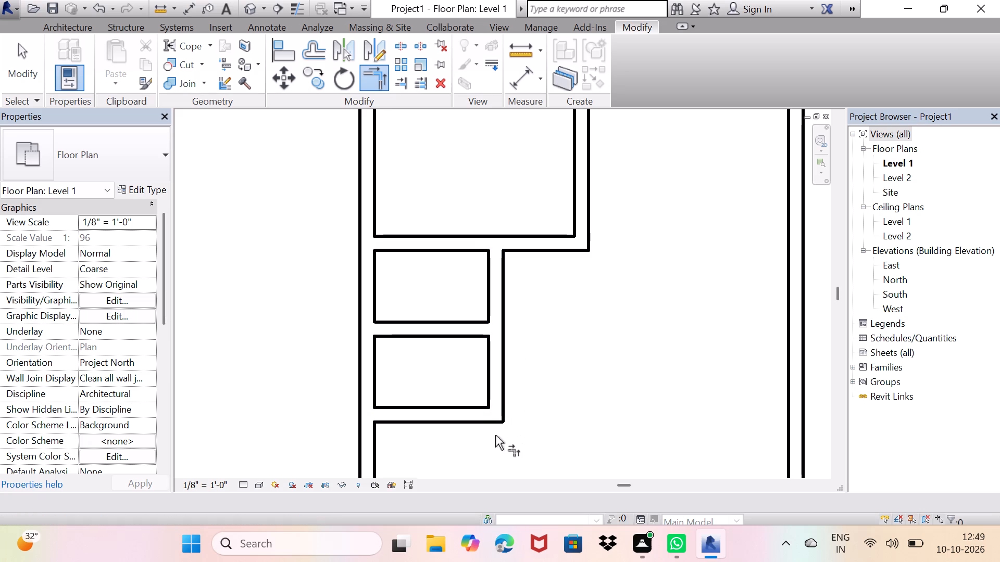
key("Escape")
Trim/Extend to corner the northern cross wall with the east exterior wall, closing off the northeast room.
scroll(524, 432, "down", 3)
middle_click_drag(524, 431, 513, 371)
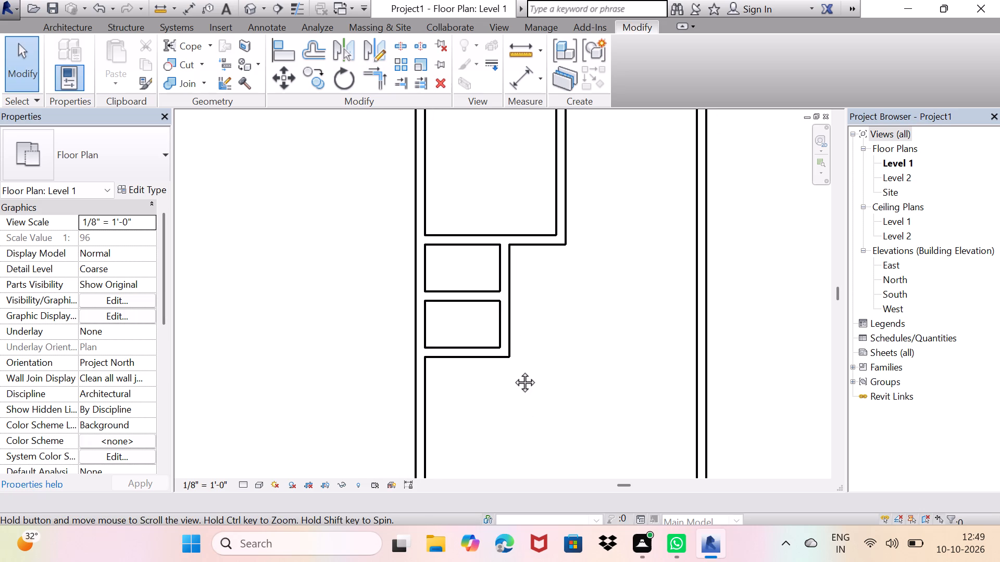
middle_click_drag(513, 371, 512, 371)
scroll(509, 306, "up", 2)
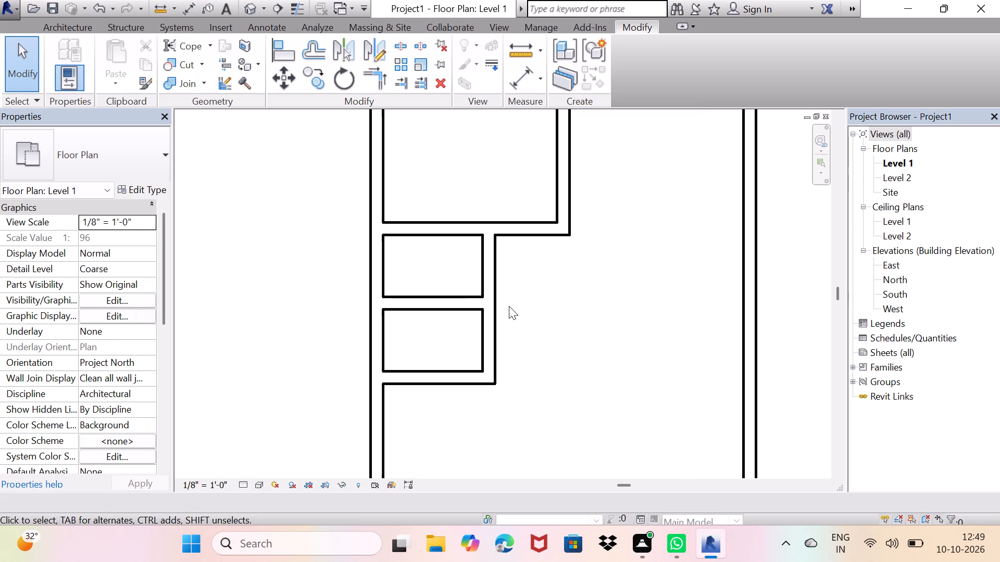
middle_click_drag(518, 299, 440, 398)
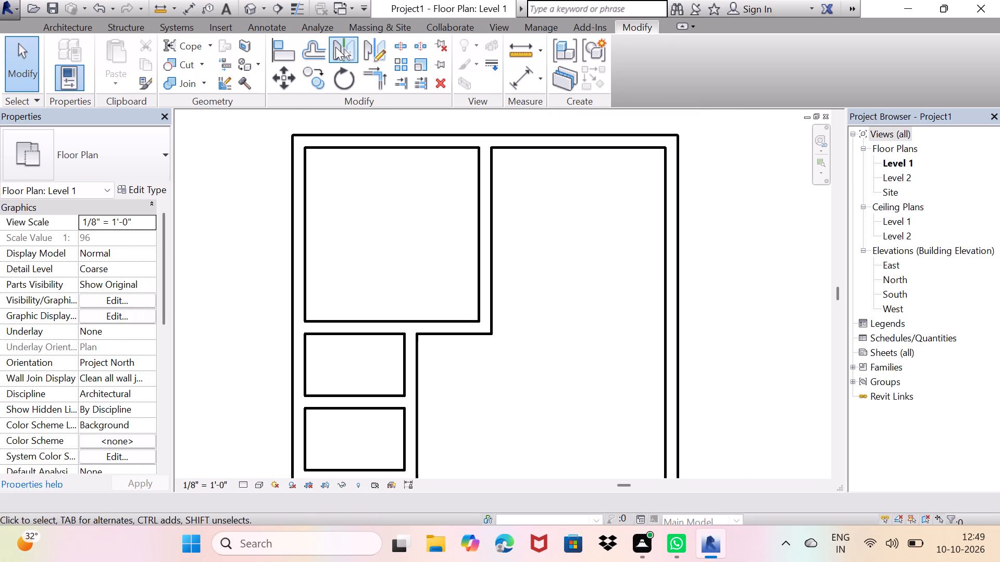
left_click(318, 46)
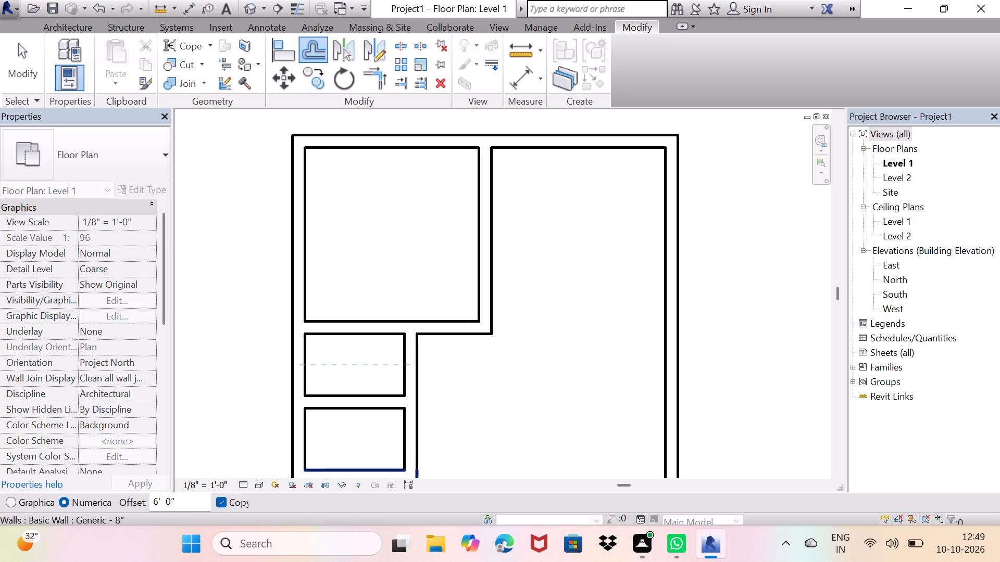
left_click(365, 69)
left_click(470, 331)
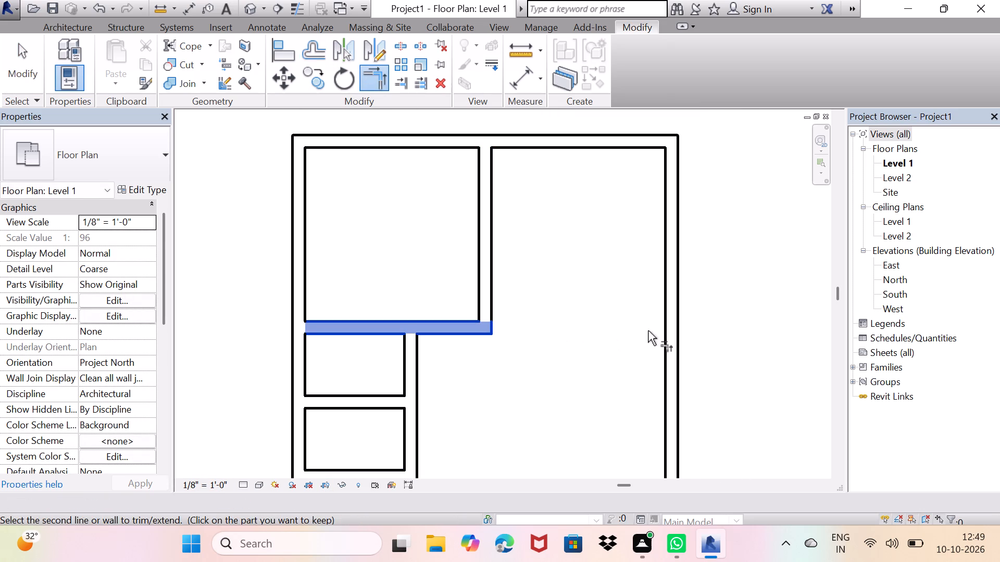
left_click(670, 313)
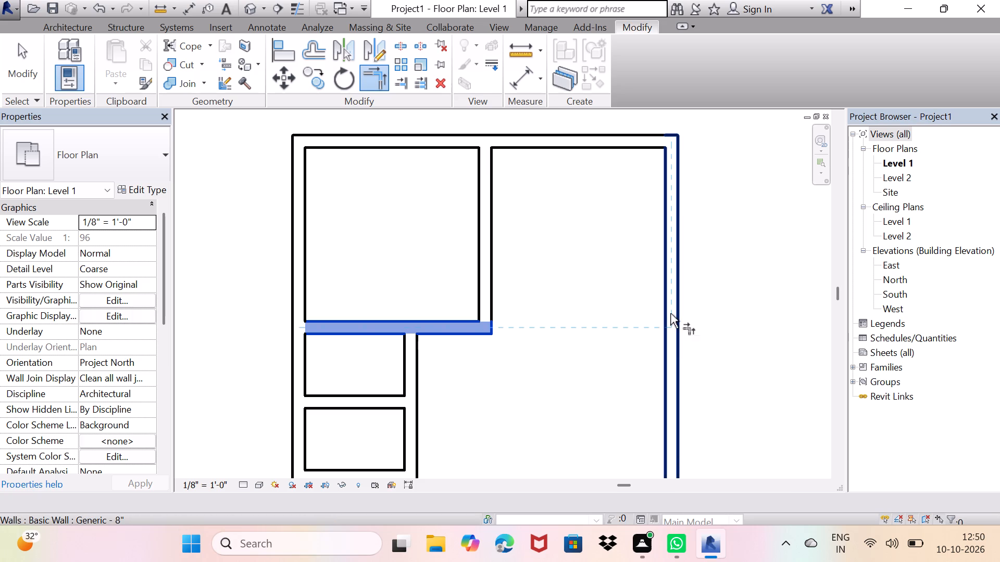
Extend the east exterior wall southward to a corner with the south exterior wall, closing the building outline.
scroll(647, 320, "down", 4)
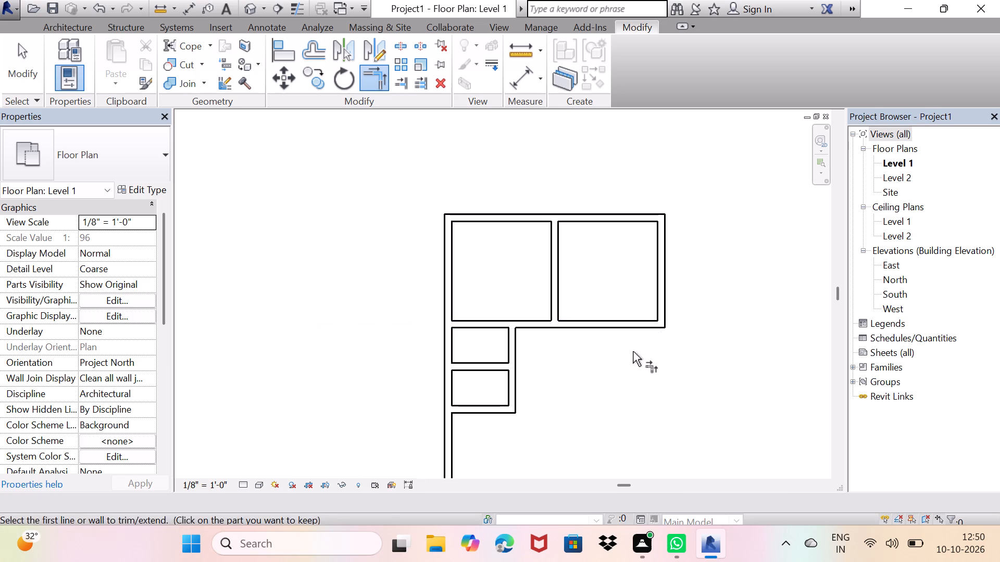
middle_click_drag(632, 355, 453, 233)
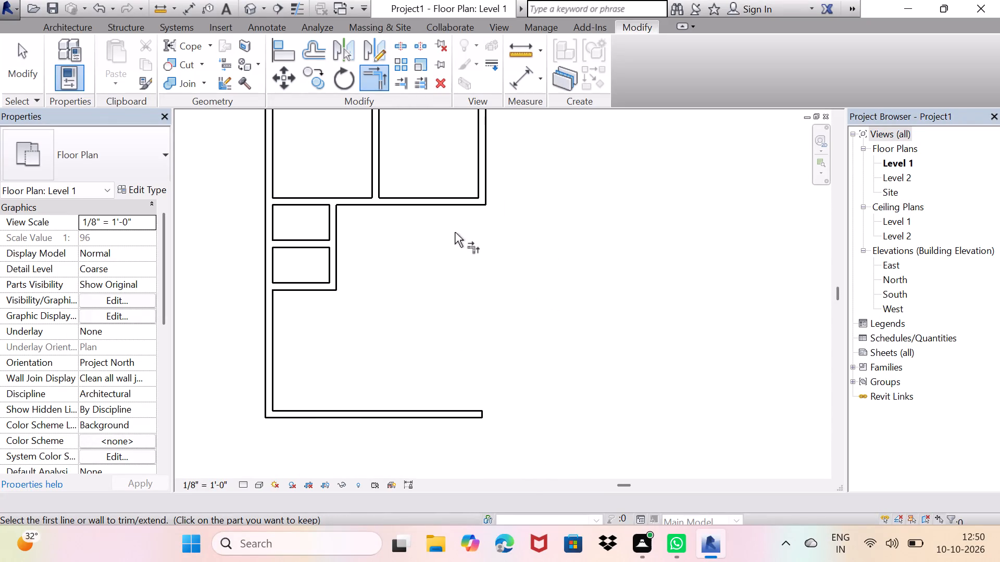
scroll(473, 284, "down", 2)
scroll(474, 241, "up", 3)
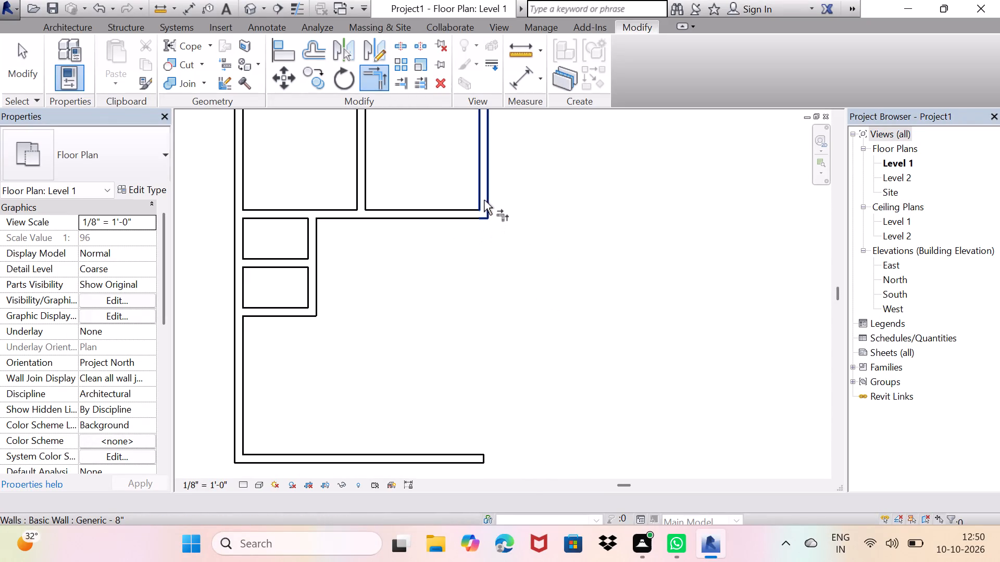
left_click(484, 200)
left_click(479, 457)
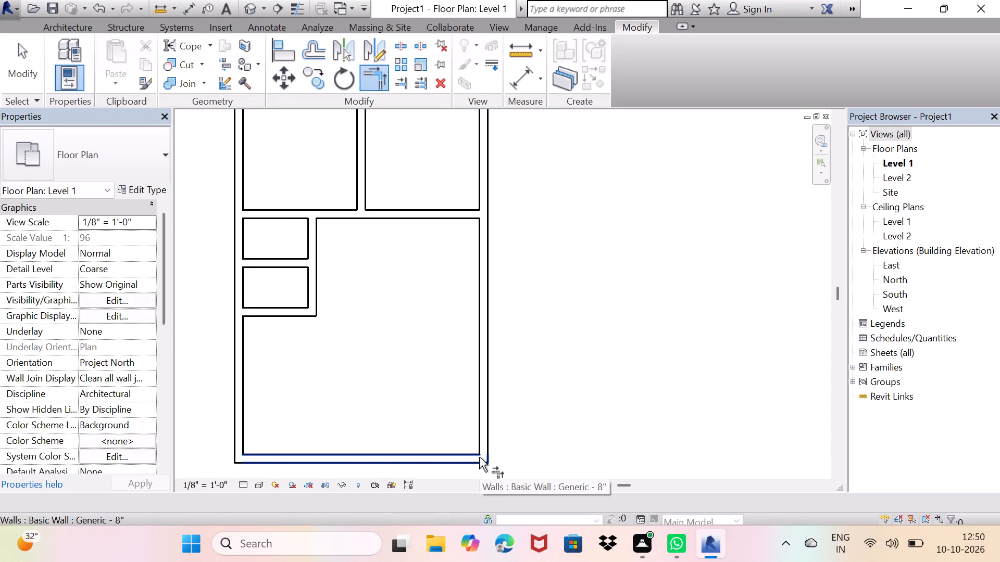
key("space")
Offset a copy of the cross wall below the second small room 10' southward.
middle_click_drag(483, 466, 567, 445)
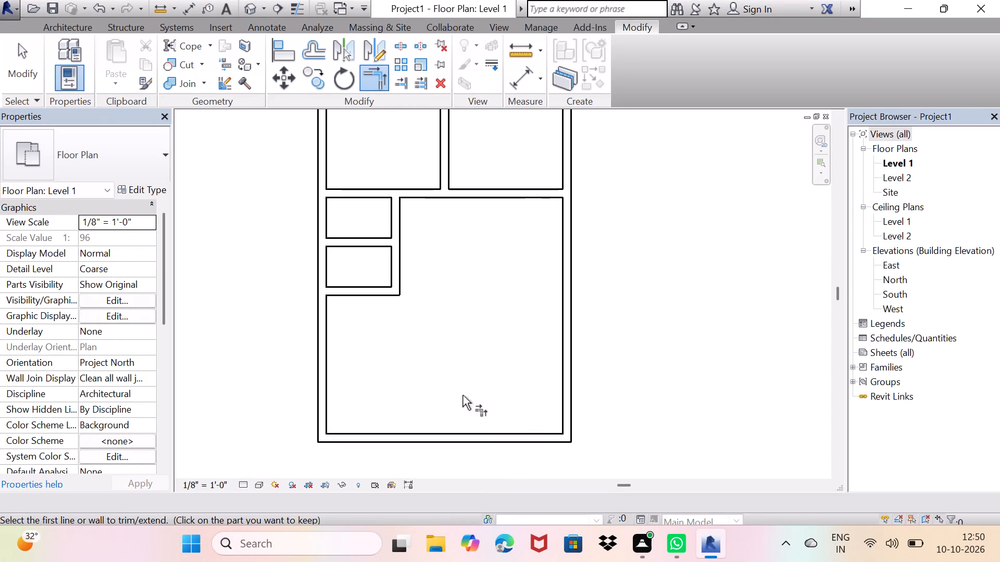
scroll(385, 321, "up", 1)
middle_click_drag(387, 322, 442, 321)
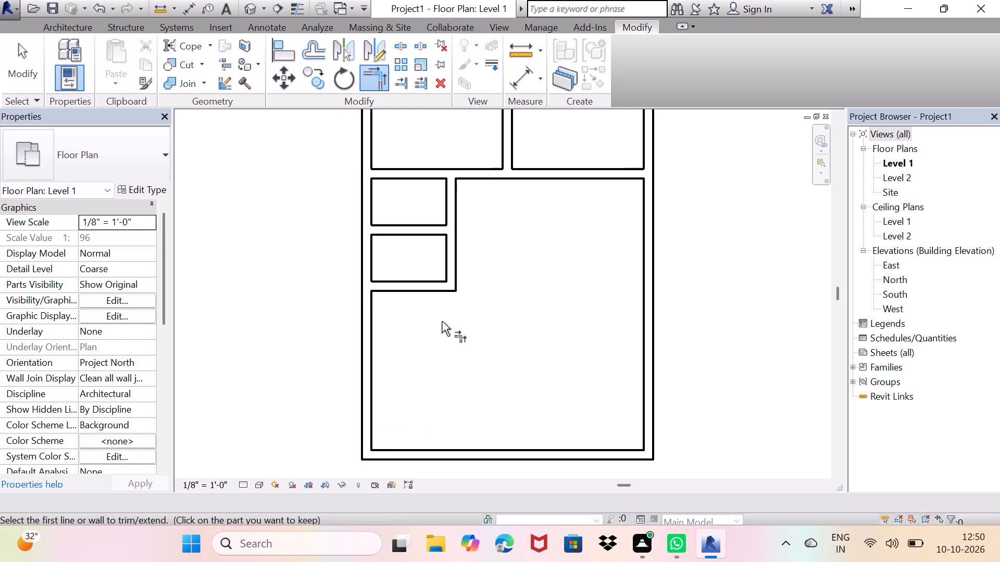
middle_click_drag(424, 335, 360, 363)
scroll(350, 369, "up", 2)
middle_click_drag(362, 363, 371, 357)
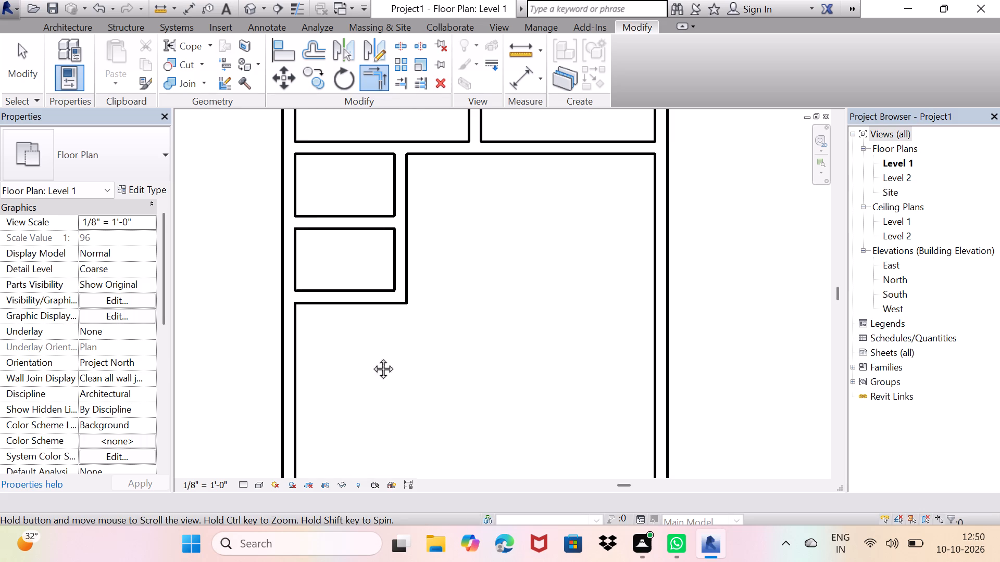
middle_click_drag(371, 357, 335, 330)
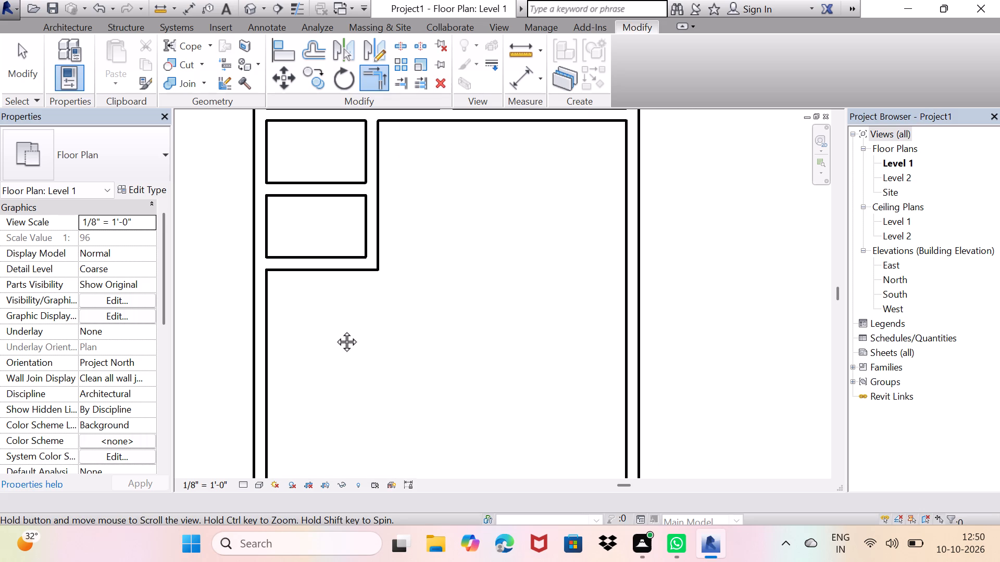
middle_click_drag(335, 330, 344, 371)
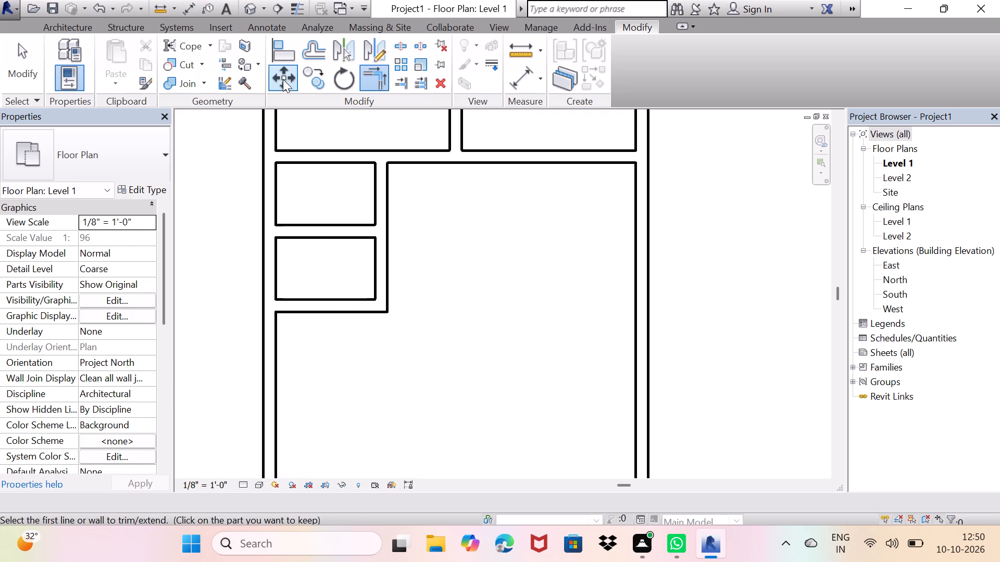
left_click(309, 53)
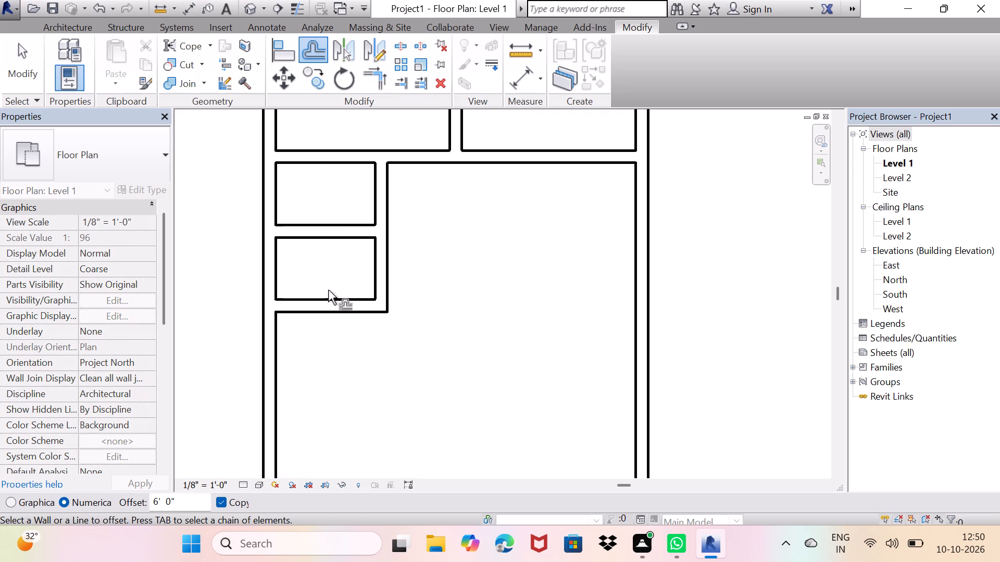
left_click(195, 500)
key("BackSpace")
key("BackSpace")
key("BackSpace")
key("BackSpace")
key("BackSpace")
key("BackSpace")
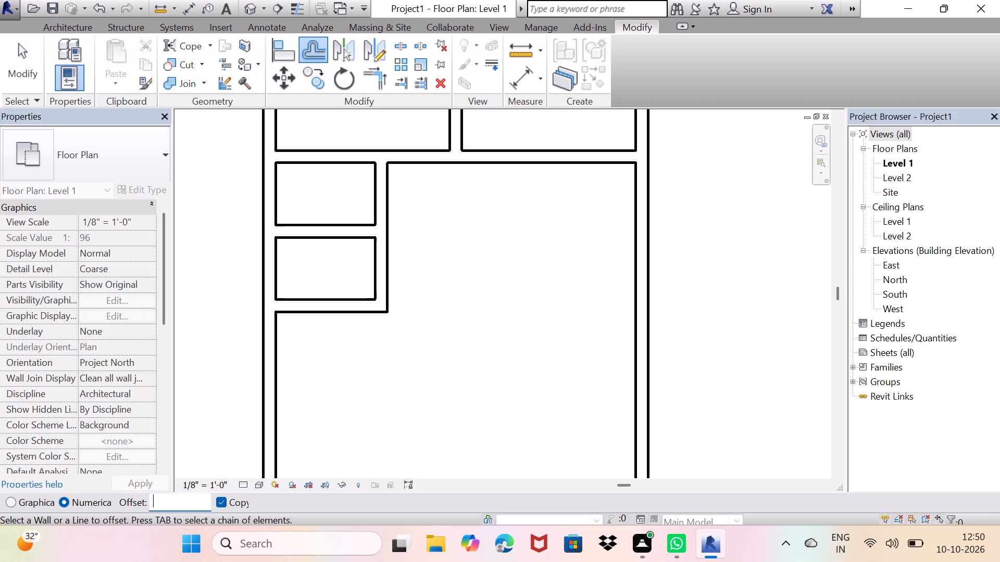
key("BackSpace")
type("10'")
key("Return")
scroll(337, 314, "down", 3)
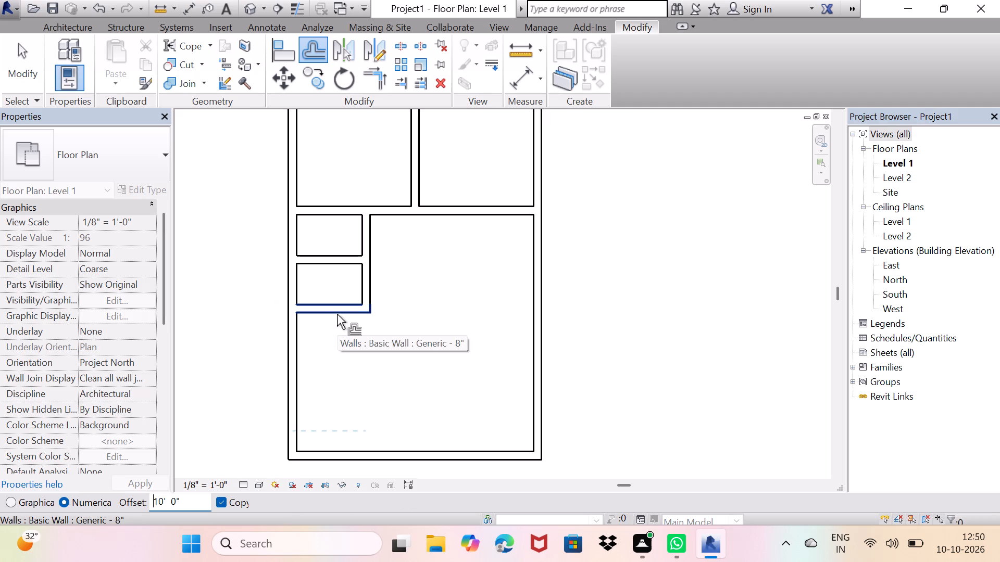
left_click(338, 314)
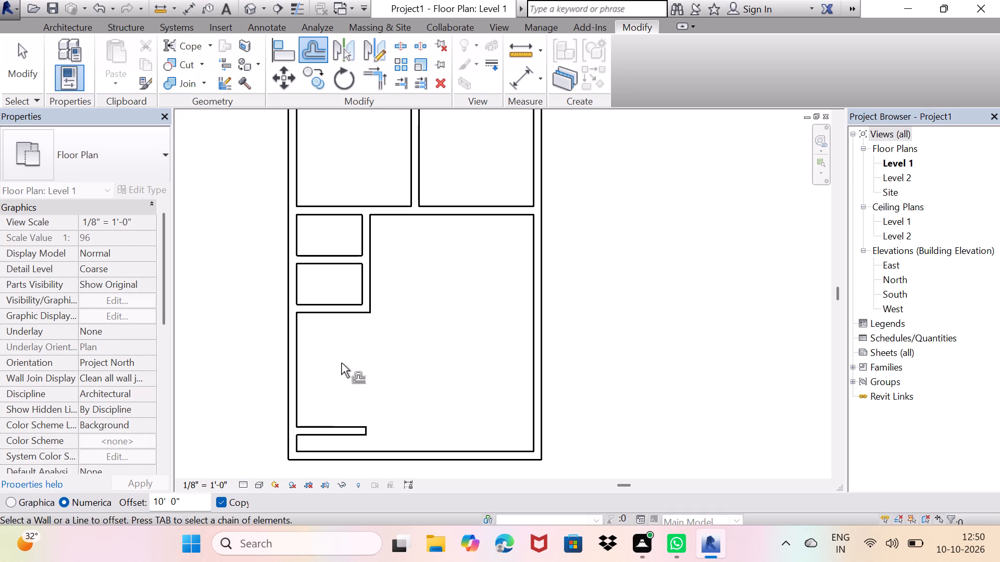
Extend the inner western wall southward to a corner with the new offset cross wall, enclosing a third western room.
scroll(333, 423, "up", 2)
middle_click_drag(333, 423, 283, 437)
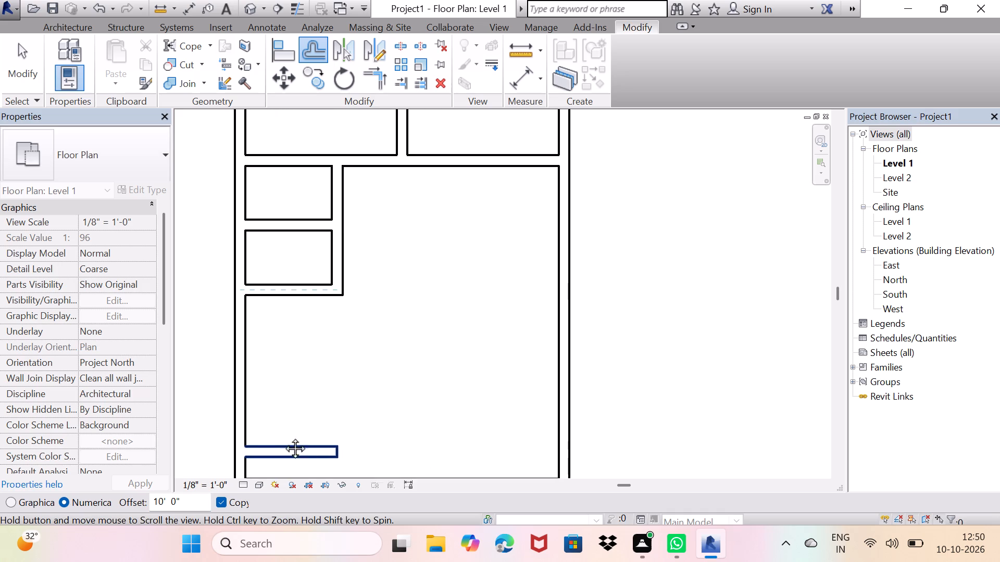
middle_click_drag(283, 437, 229, 366)
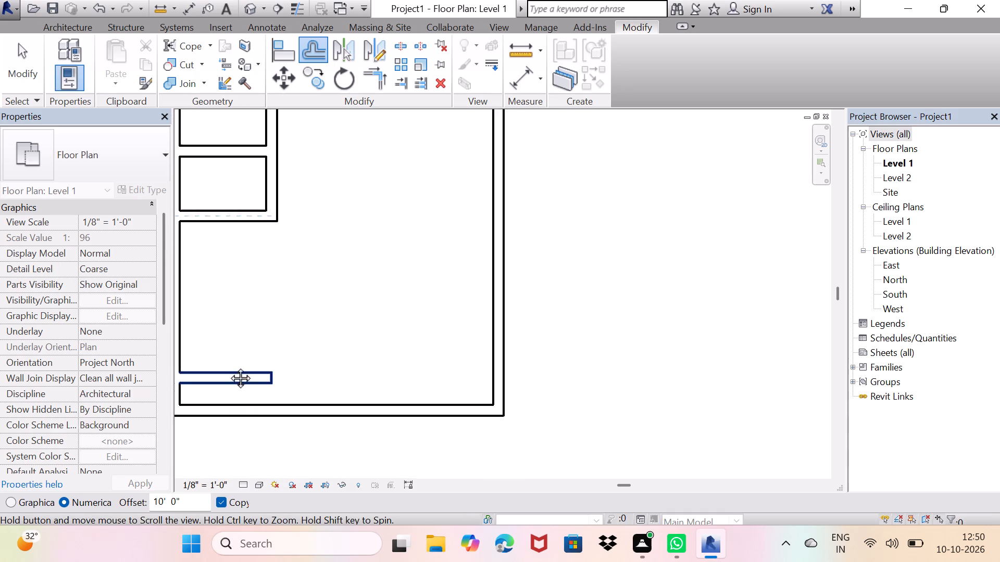
middle_click_drag(229, 366, 240, 361)
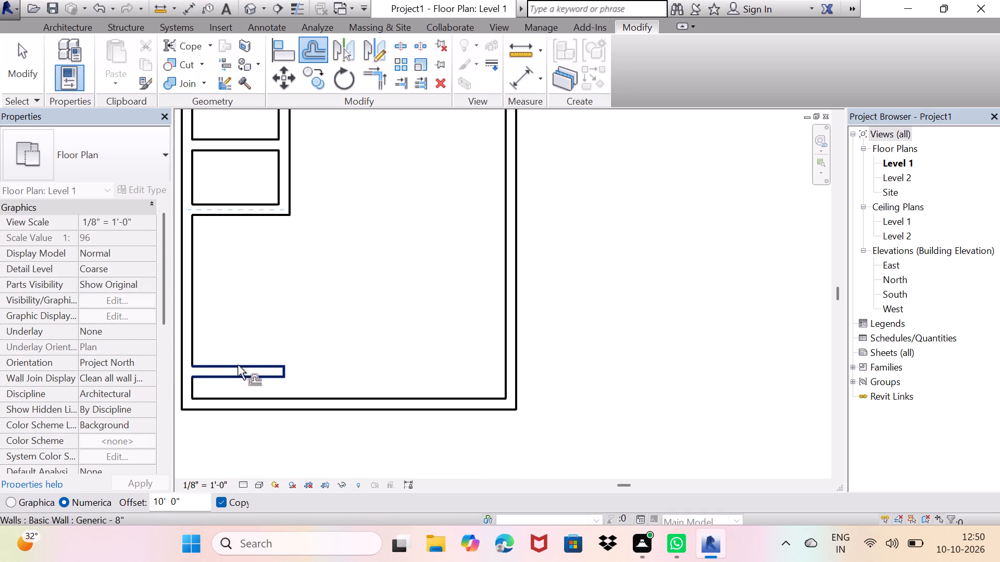
left_click(373, 70)
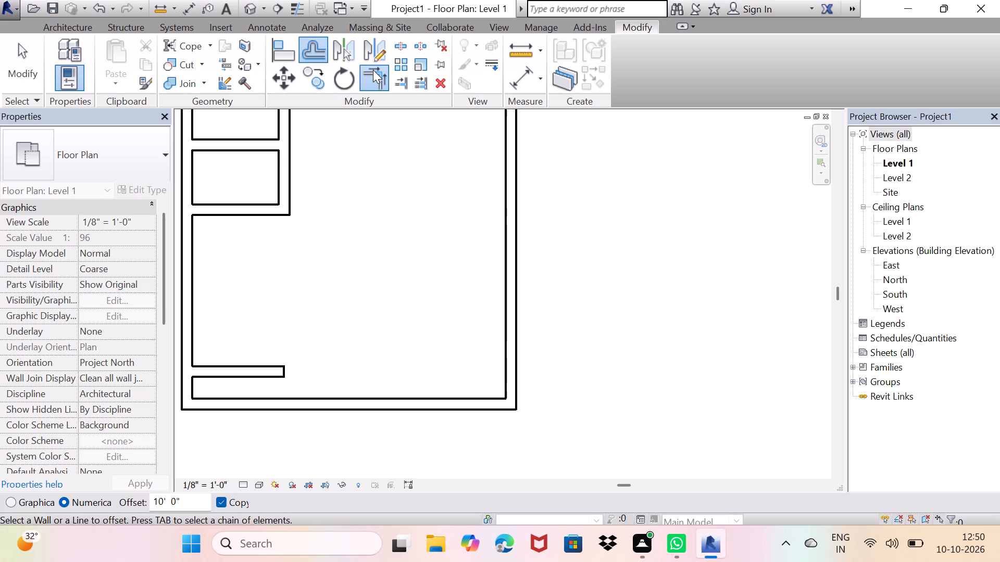
left_click(283, 189)
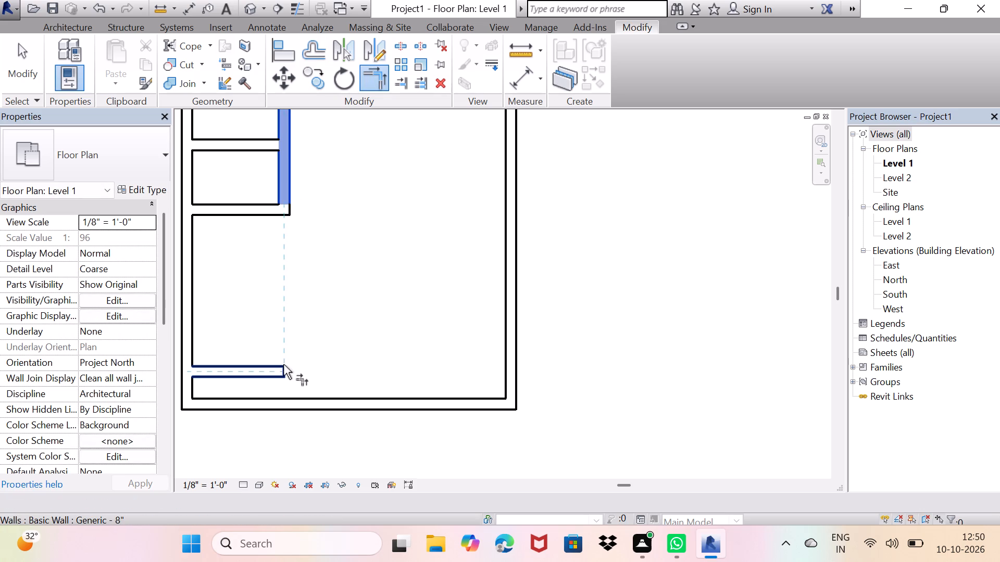
left_click(276, 368)
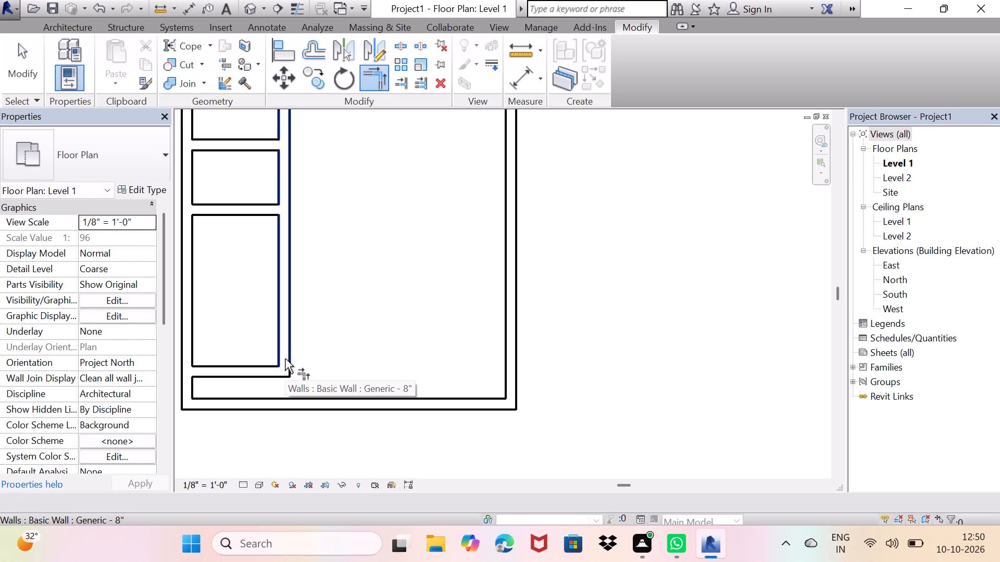
middle_click_drag(278, 354, 289, 315)
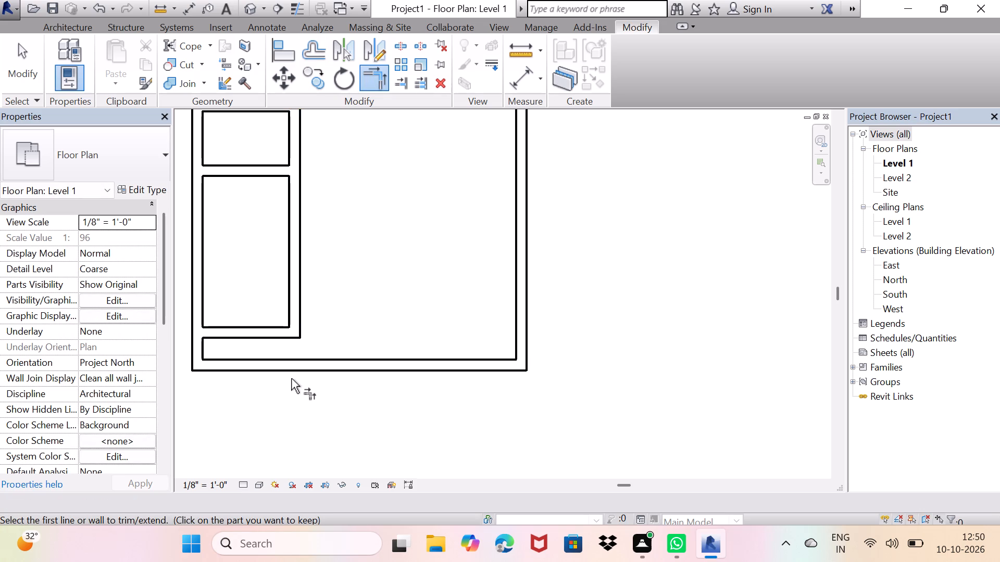
left_click_drag(301, 406, 317, 386)
key("Escape")
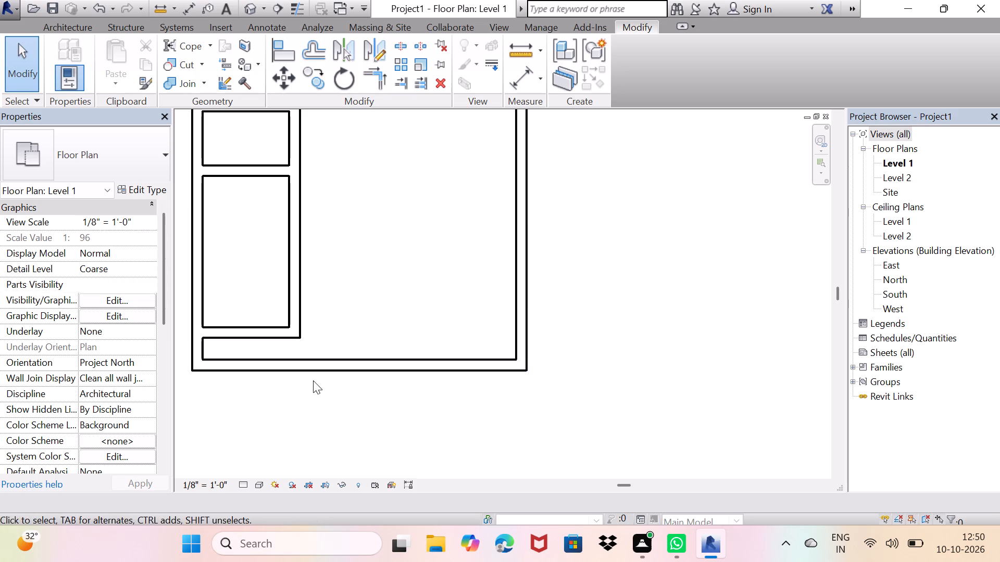
Move the south exterior wall southward to about 9' from the cross wall below the third western room.
left_click(347, 361)
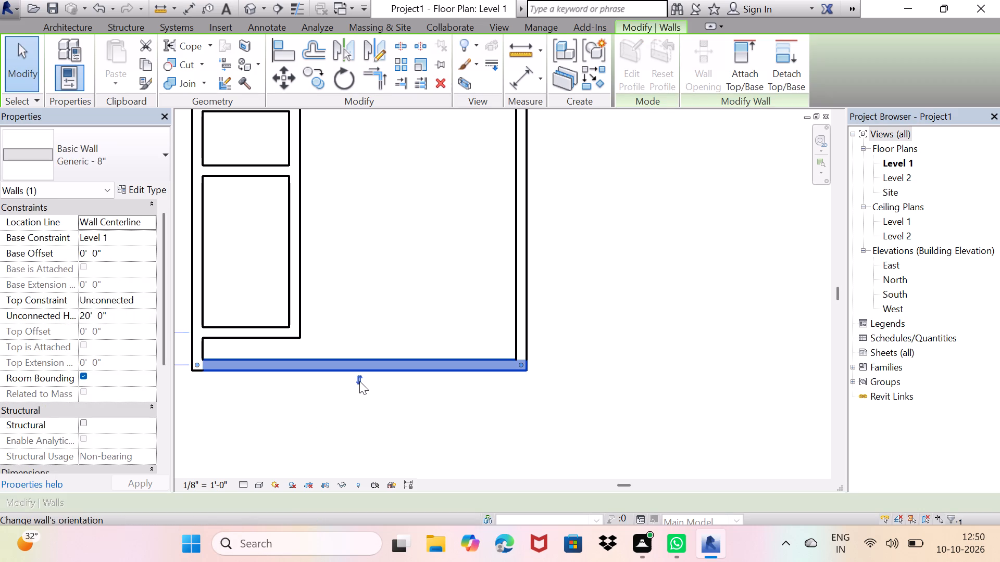
left_click_drag(359, 381, 350, 441)
scroll(353, 393, "down", 2)
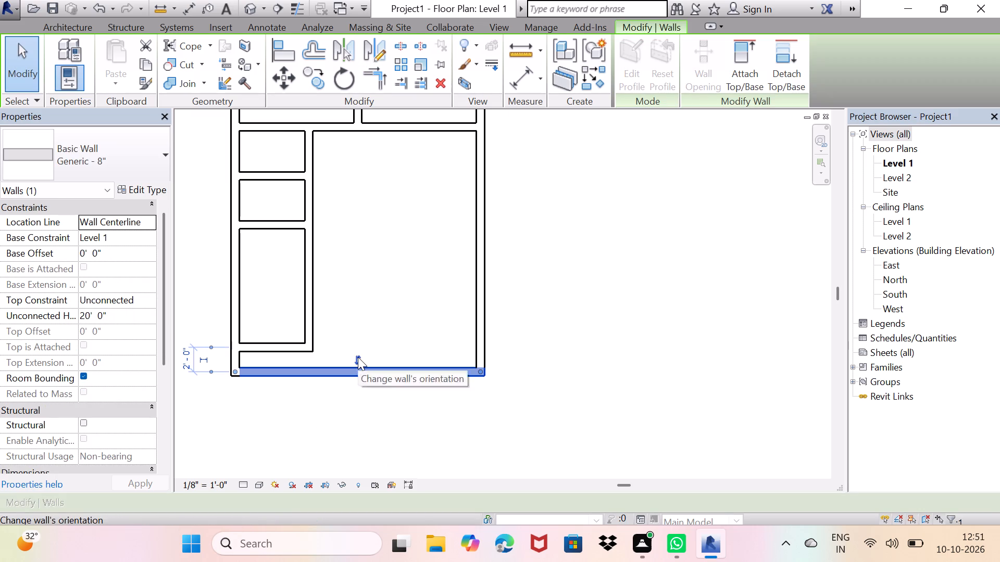
left_click_drag(358, 357, 354, 408)
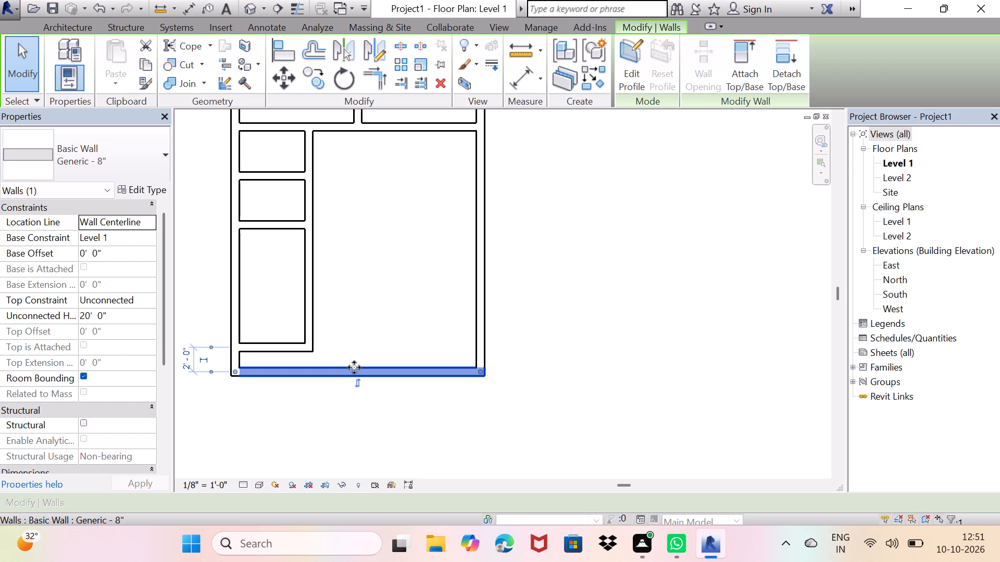
left_click_drag(354, 367, 347, 433)
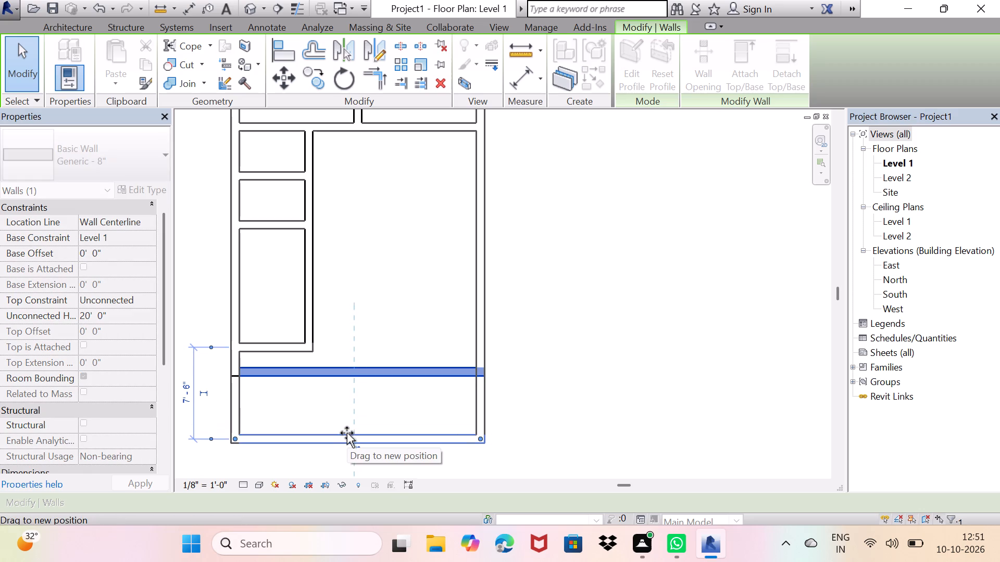
left_click_drag(347, 433, 345, 451)
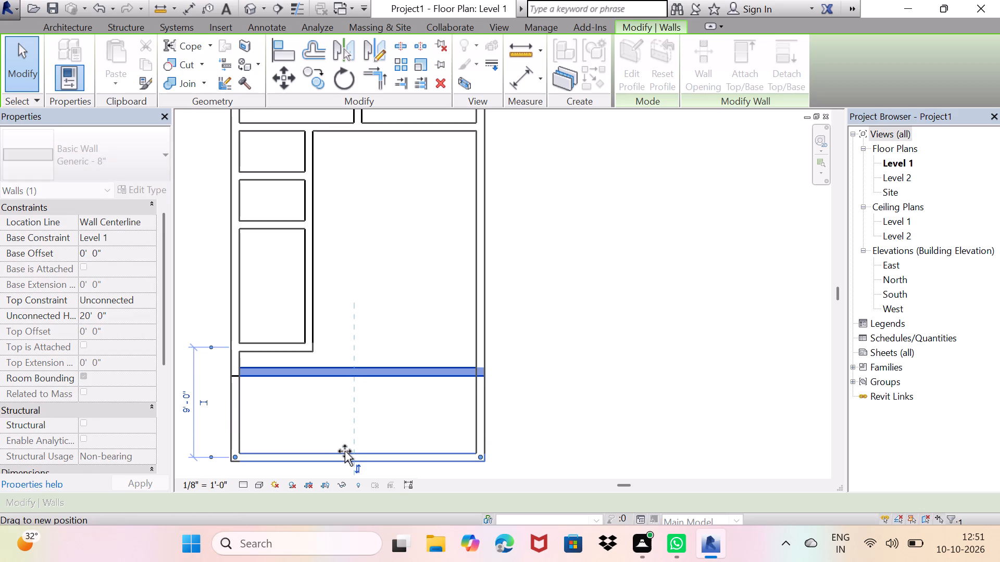
left_click_drag(345, 451, 344, 460)
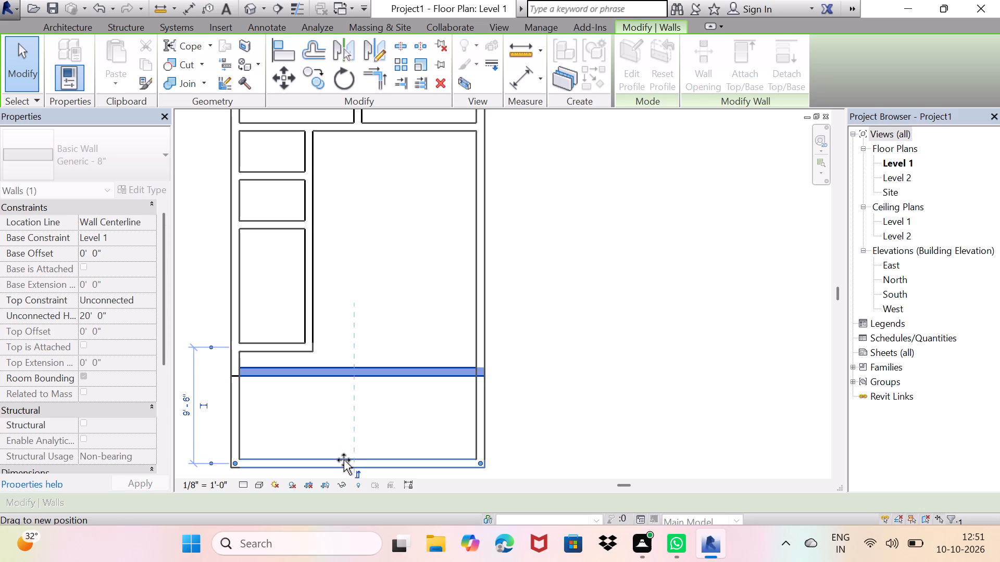
left_click_drag(344, 460, 345, 454)
key("space")
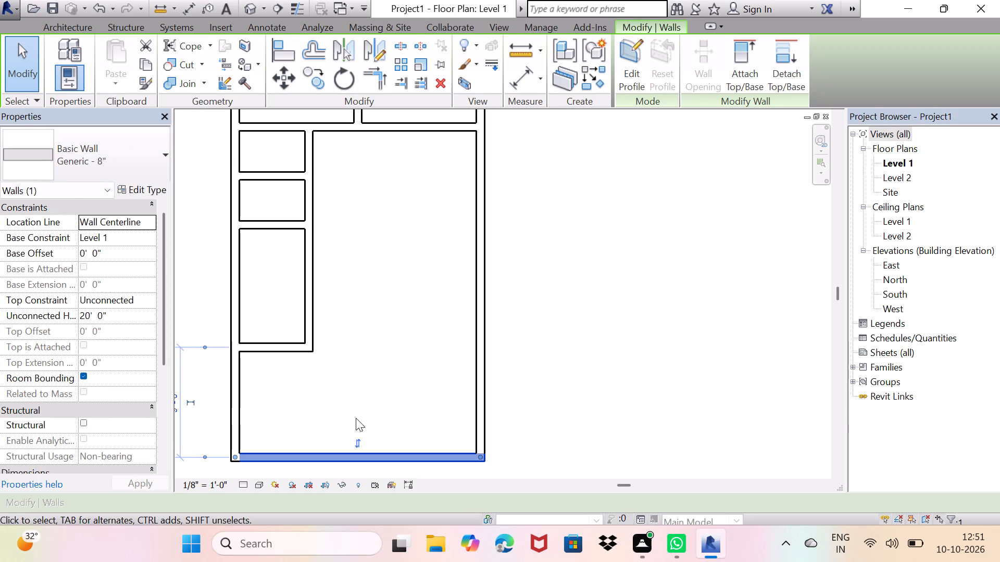
left_click_drag(356, 418, 370, 393)
Offset a copy of the south exterior wall 6' northward, across the full building width.
scroll(322, 366, "up", 2)
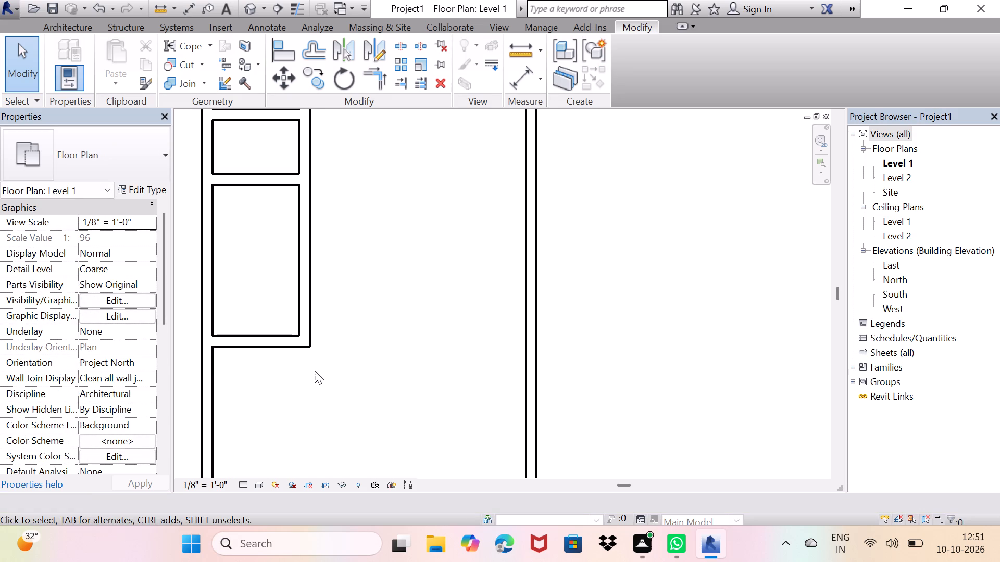
middle_click_drag(318, 376, 295, 284)
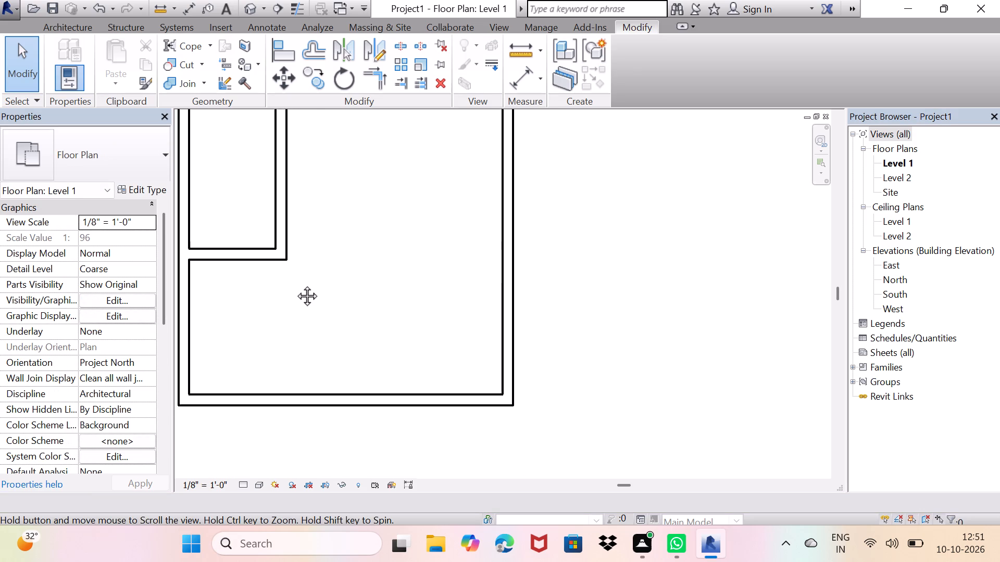
middle_click_drag(295, 284, 297, 266)
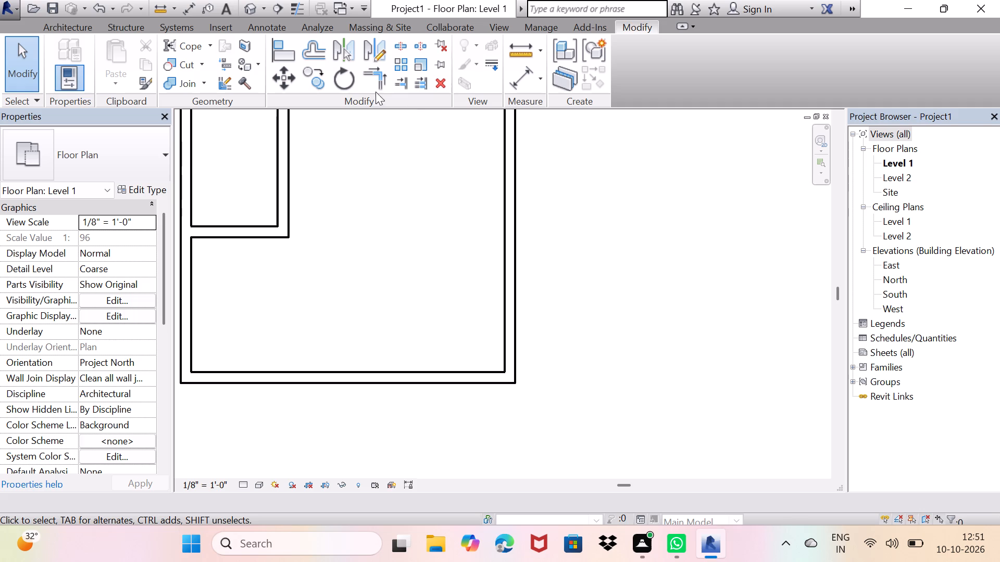
left_click(303, 48)
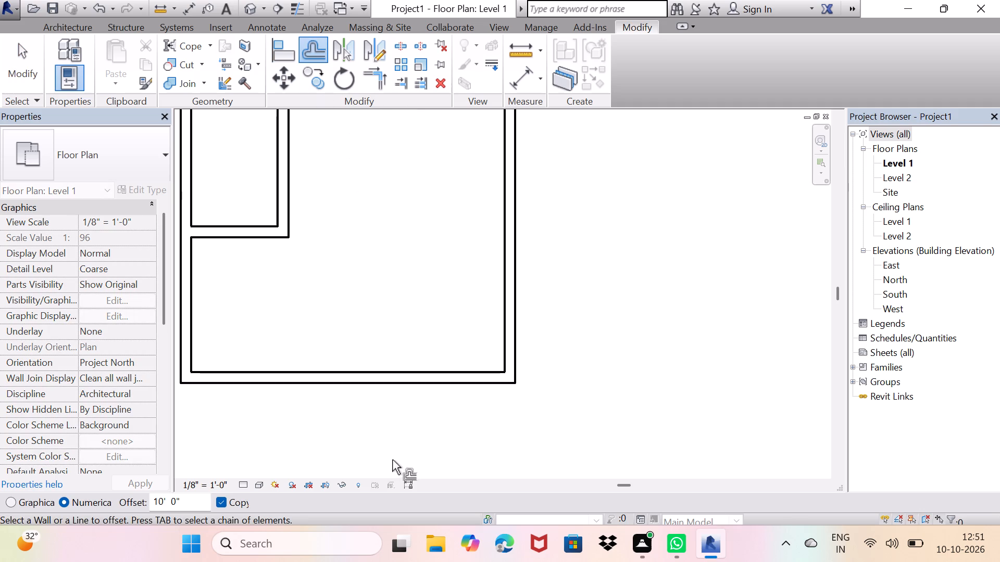
left_click(189, 502)
key("BackSpace")
key("BackSpace")
key("BackSpace")
key("BackSpace")
key("BackSpace")
key("BackSpace")
key("BackSpace")
key("BackSpace")
key("BackSpace")
key("BackSpace")
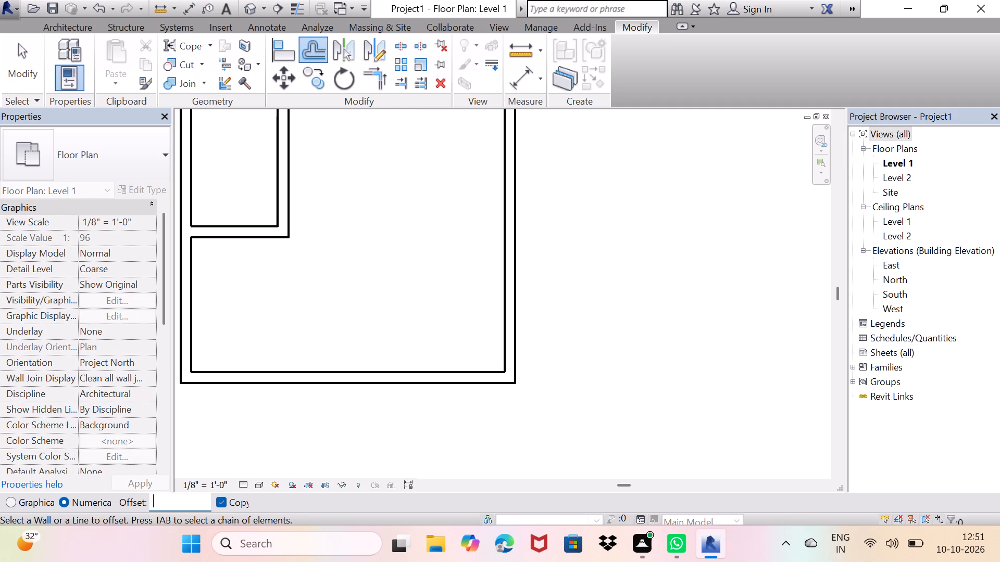
key("5")
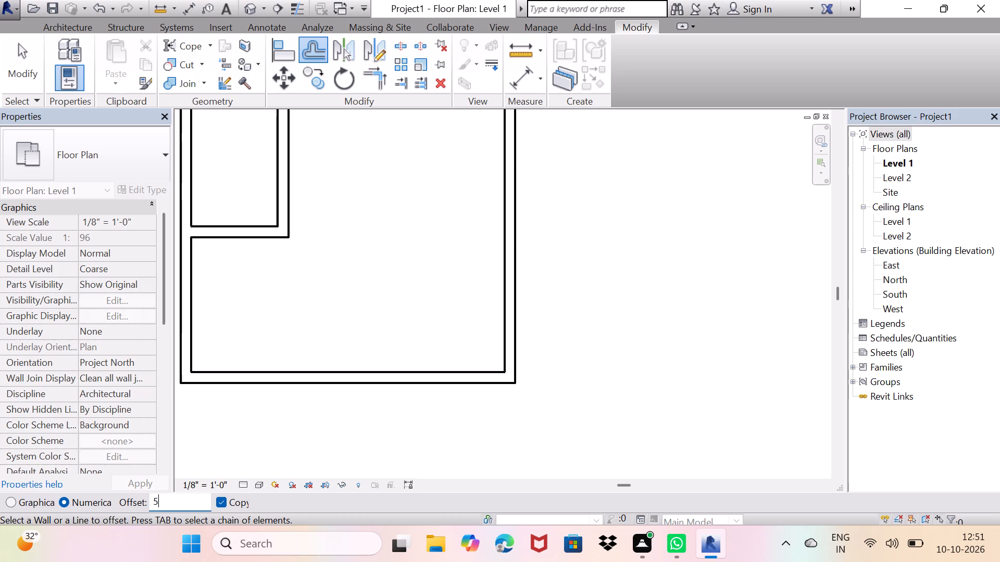
key("BackSpace")
type("6'")
key("Return")
left_click(371, 369)
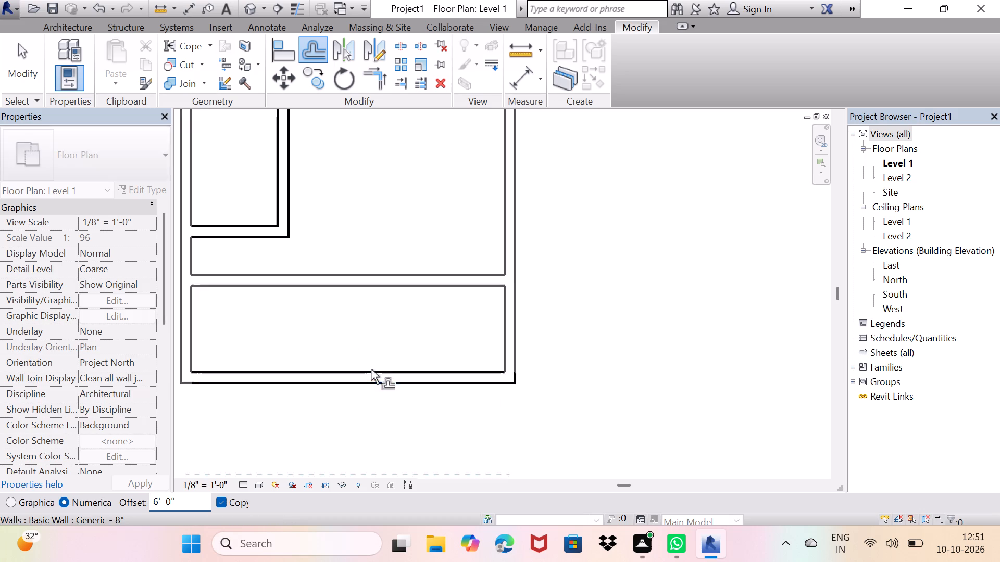
middle_click_drag(383, 235, 516, 341)
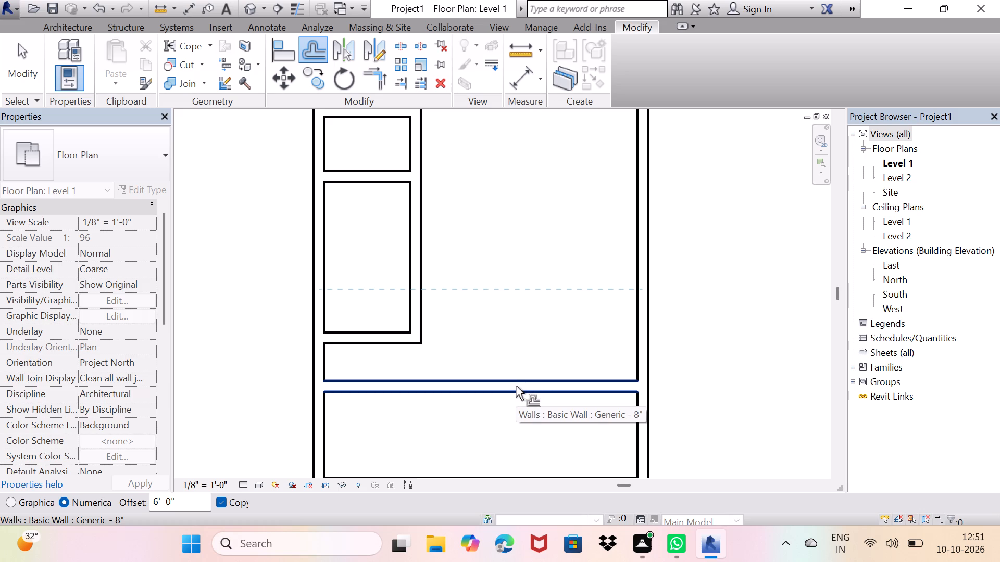
middle_click_drag(491, 393, 483, 350)
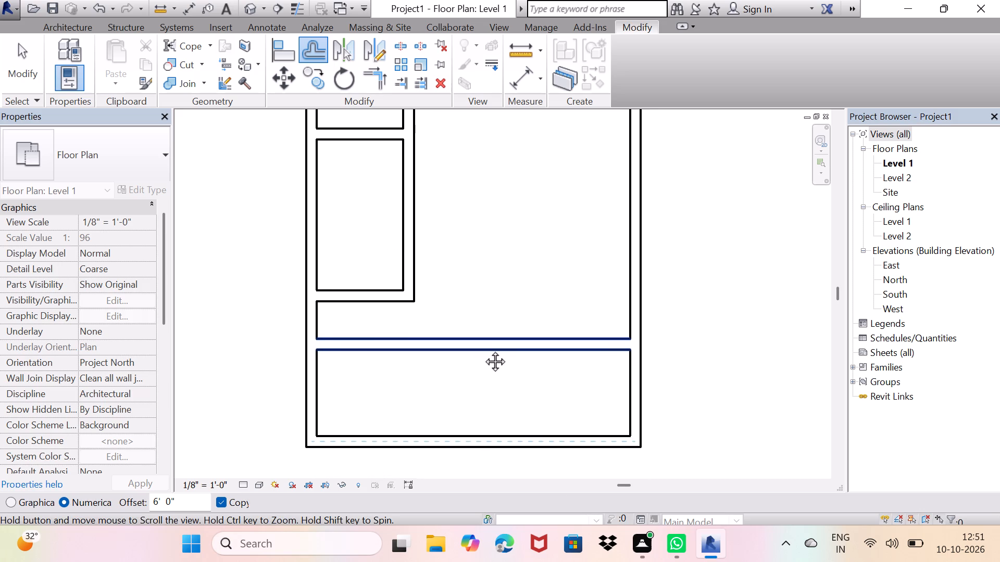
Undo the 6' offset copy of the south exterior wall.
middle_click_drag(483, 350, 483, 350)
key("ctrl+z")
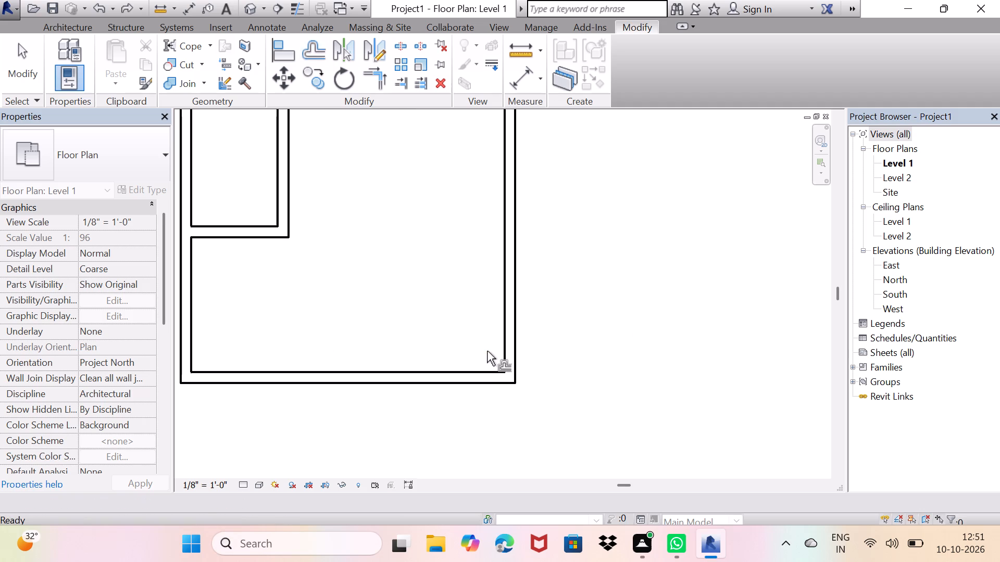
Offset a copy of the south exterior wall 4' northward, across the full building width.
middle_click_drag(465, 341, 560, 347)
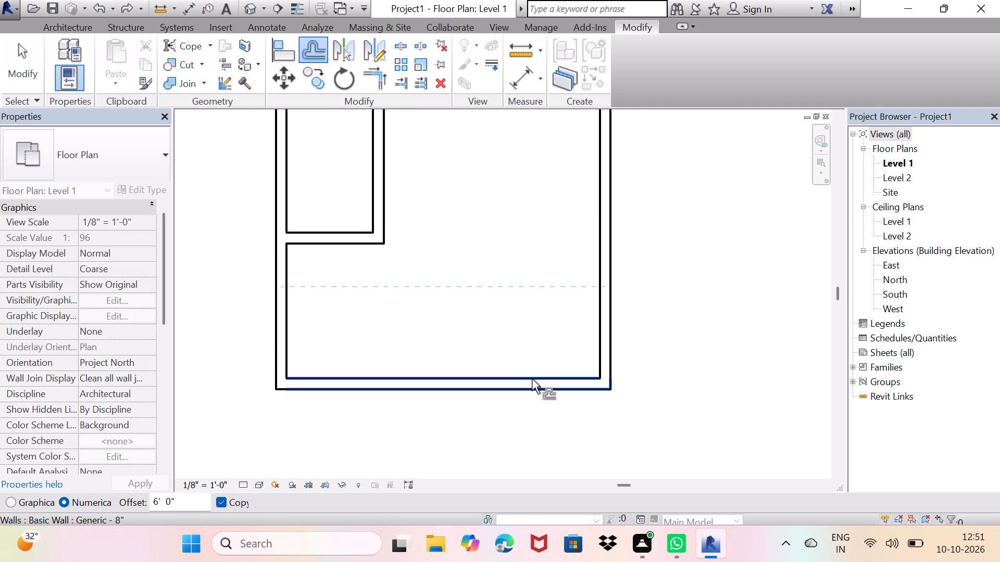
left_click(194, 500)
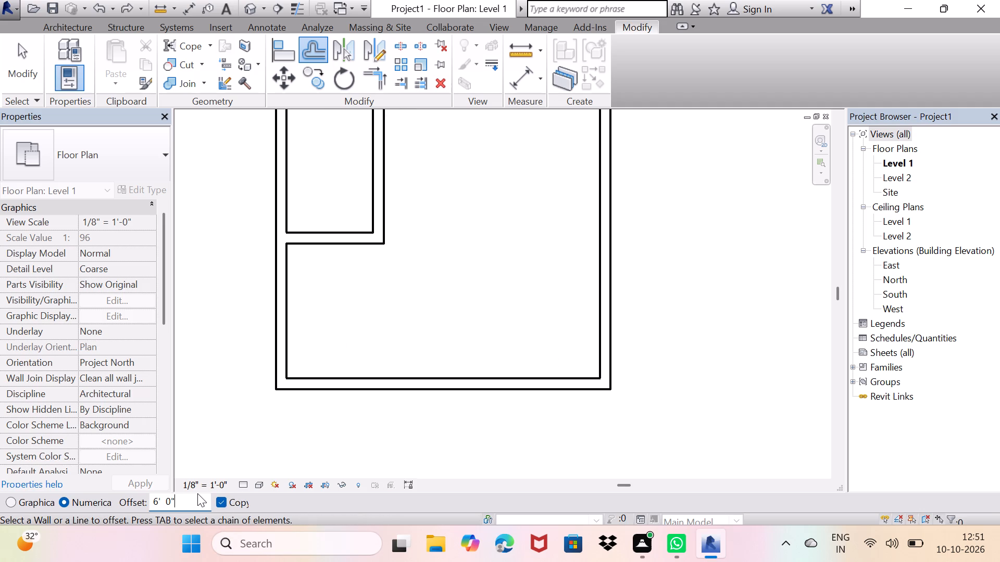
key("BackSpace")
key("BackSpace")
key("BackSpace")
key("BackSpace")
key("BackSpace")
key("BackSpace")
type("4'")
key("Return")
left_click(447, 379)
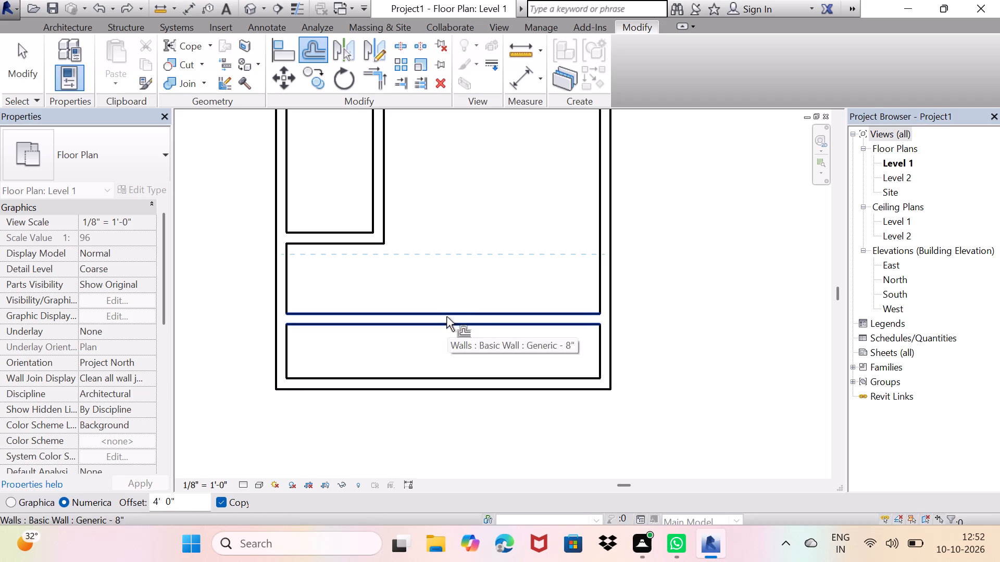
Offset a copy of the new cross wall 3' northward, across the full building width.
left_click(189, 497)
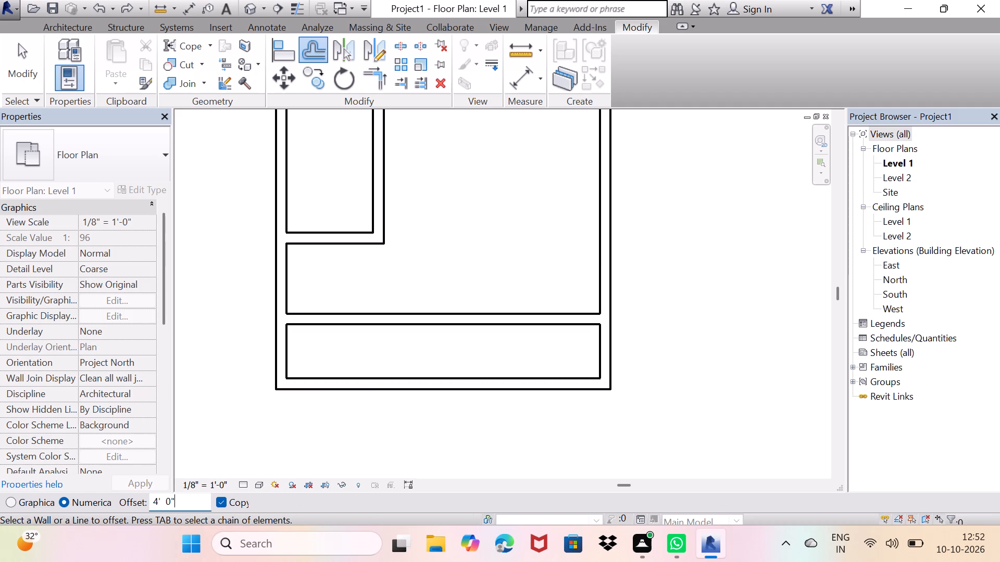
key("BackSpace")
key("BackSpace")
key("BackSpace")
key("BackSpace")
key("BackSpace")
key("BackSpace")
key("BackSpace")
type("3'")
key("Return")
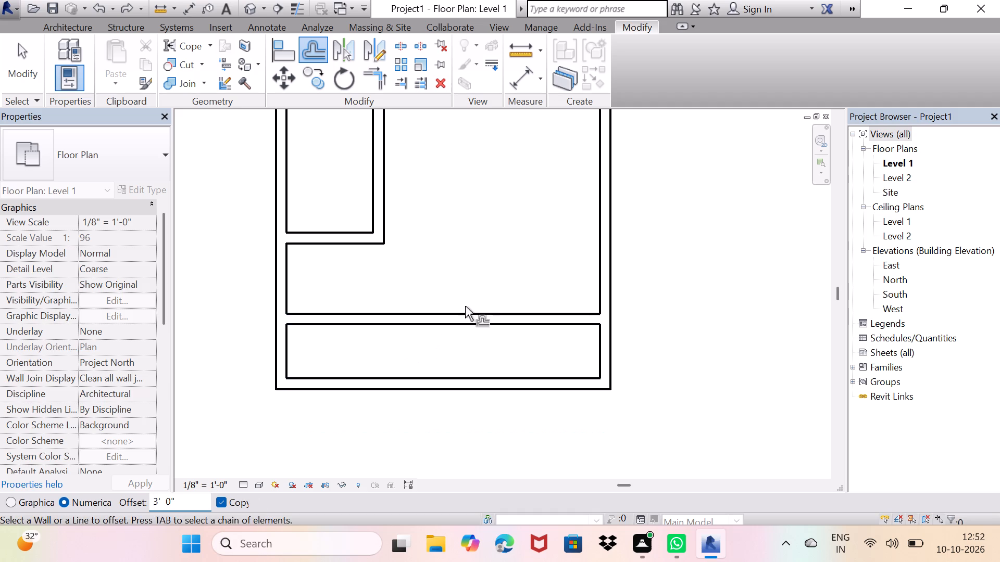
left_click(464, 312)
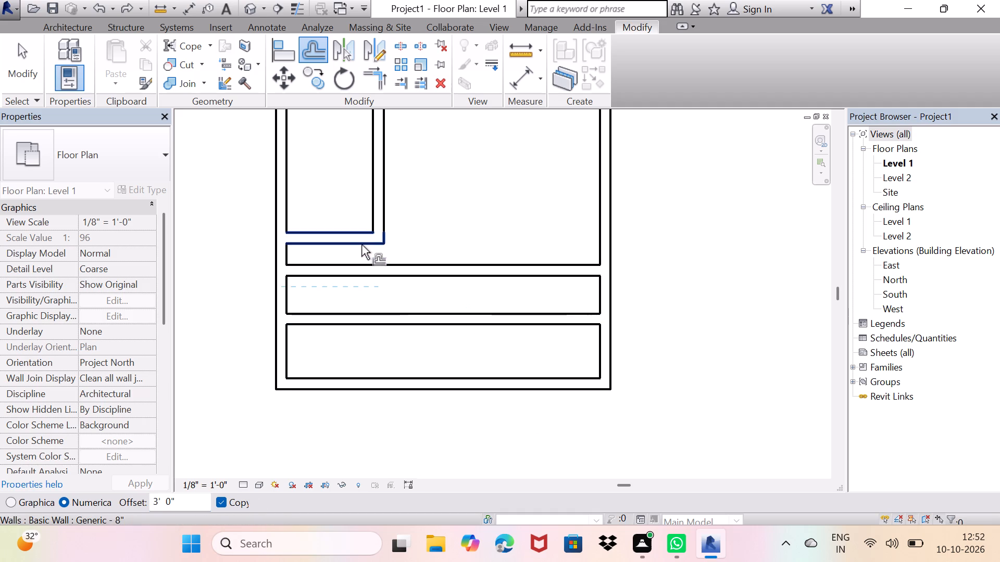
key("space")
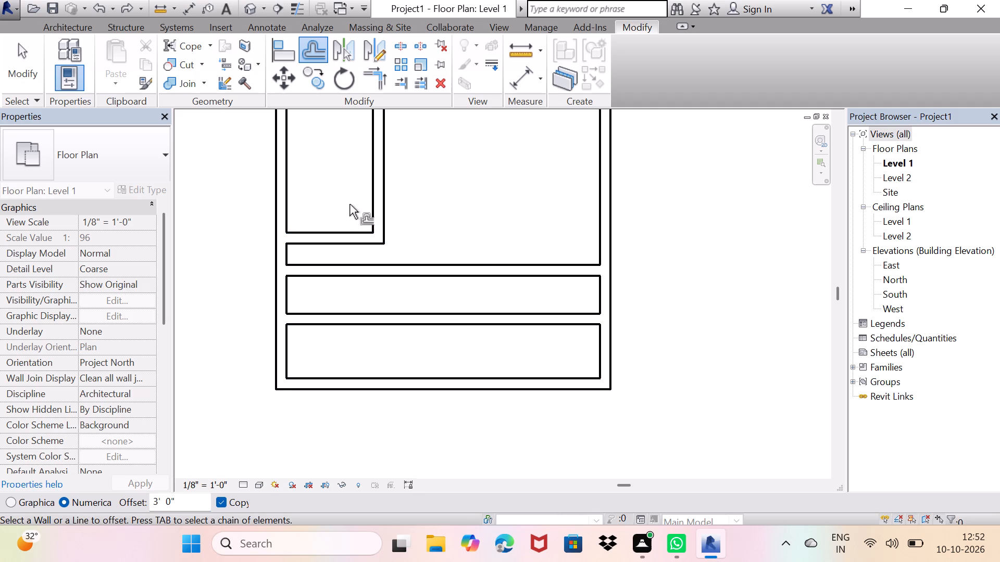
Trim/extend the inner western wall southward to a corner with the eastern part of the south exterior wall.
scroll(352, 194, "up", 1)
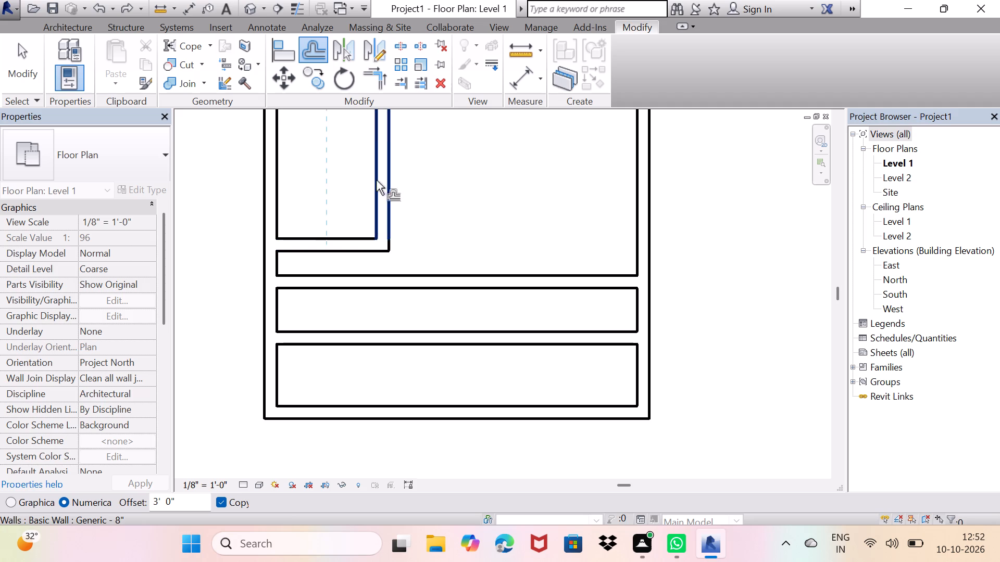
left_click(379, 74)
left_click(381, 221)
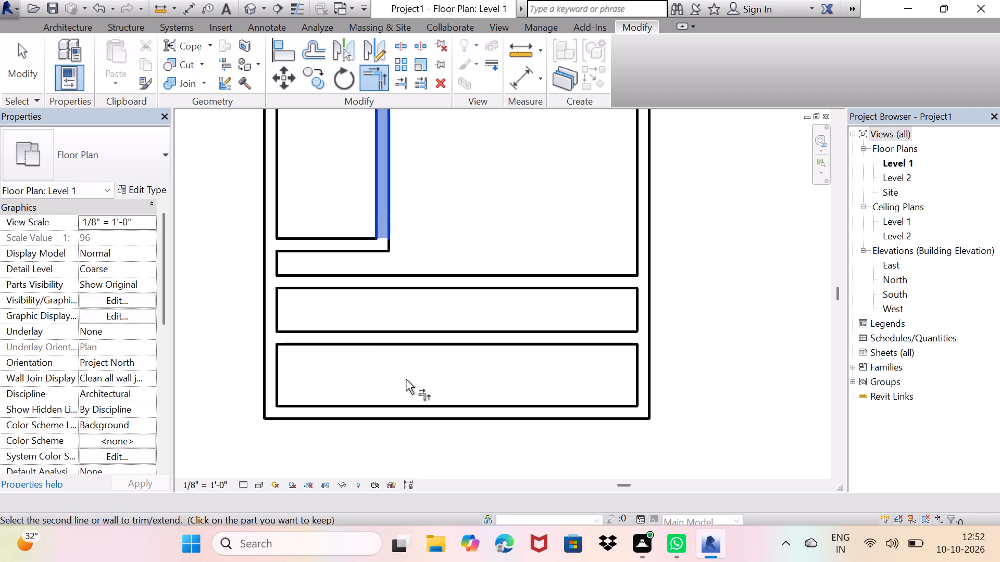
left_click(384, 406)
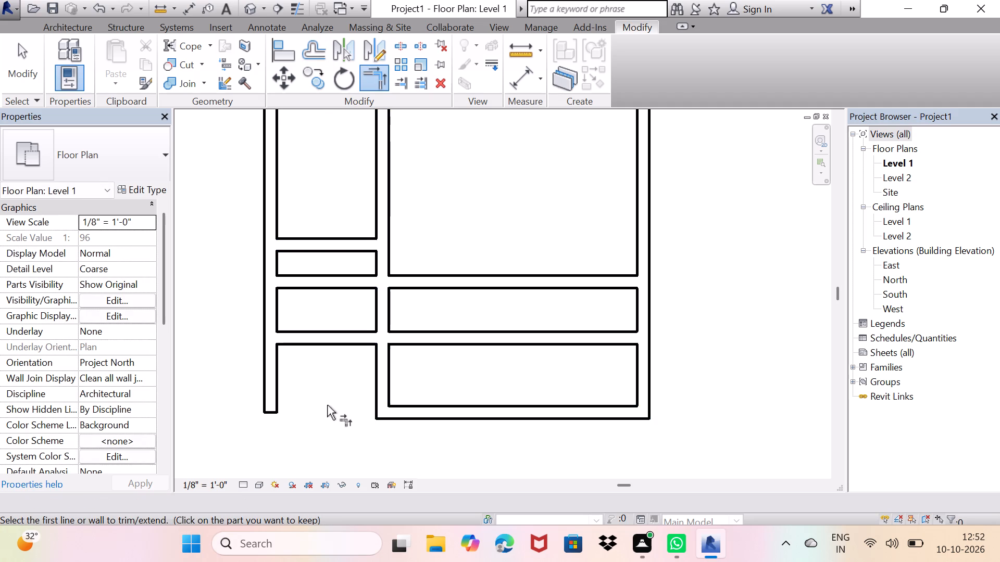
Trim the inner western wall into corners with the upper and lower new cross walls, keeping only their parts east of it.
scroll(315, 374, "up", 2)
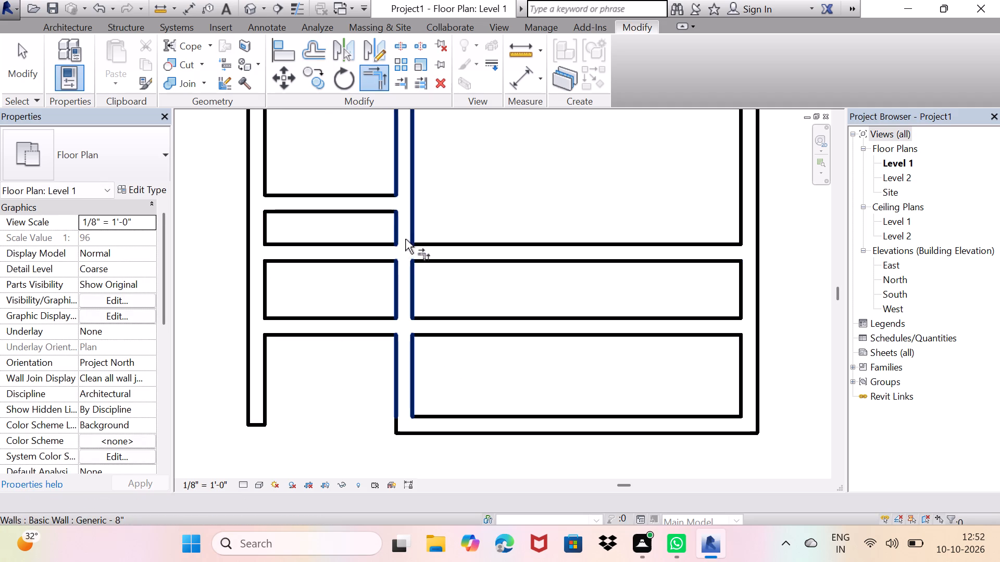
left_click(377, 82)
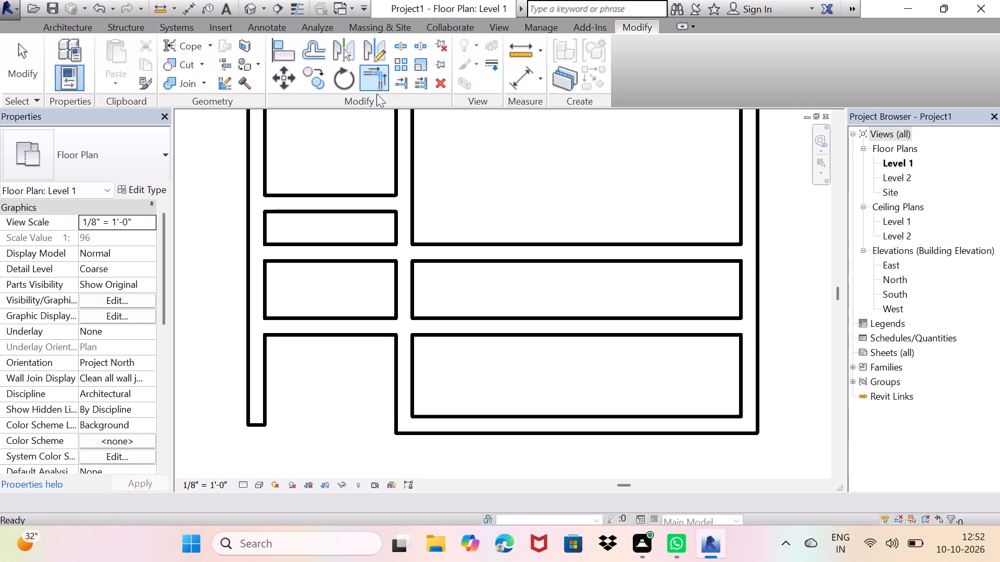
left_click(404, 218)
left_click(445, 254)
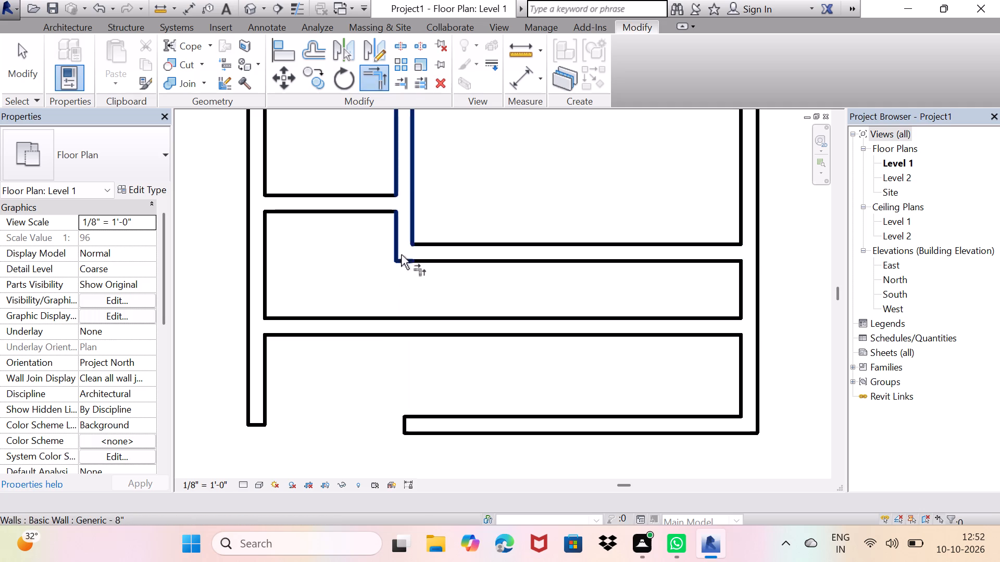
left_click(401, 242)
left_click(446, 325)
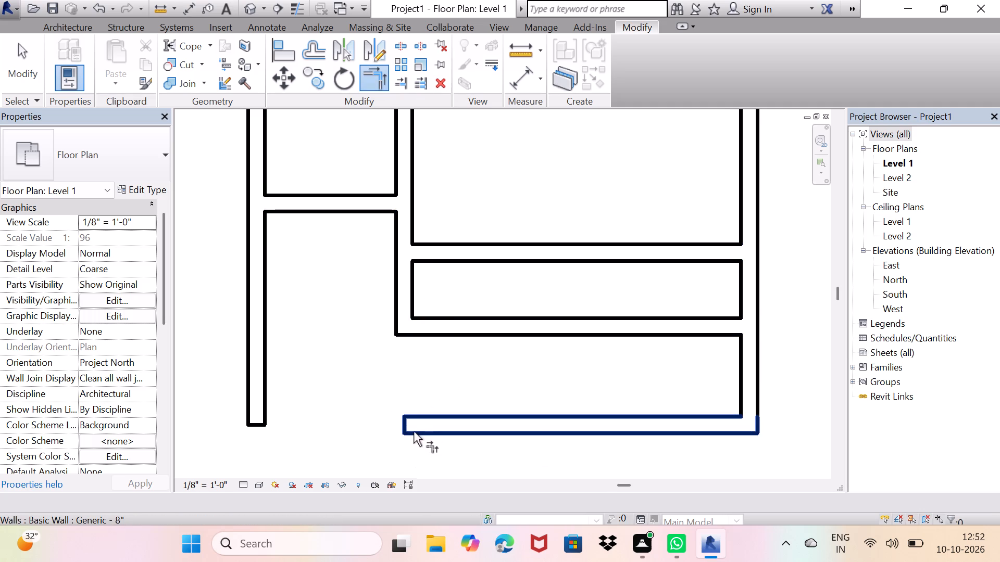
Extend the south exterior wall westward to a closed corner with the west exterior wall.
left_click(411, 424)
left_click(260, 417)
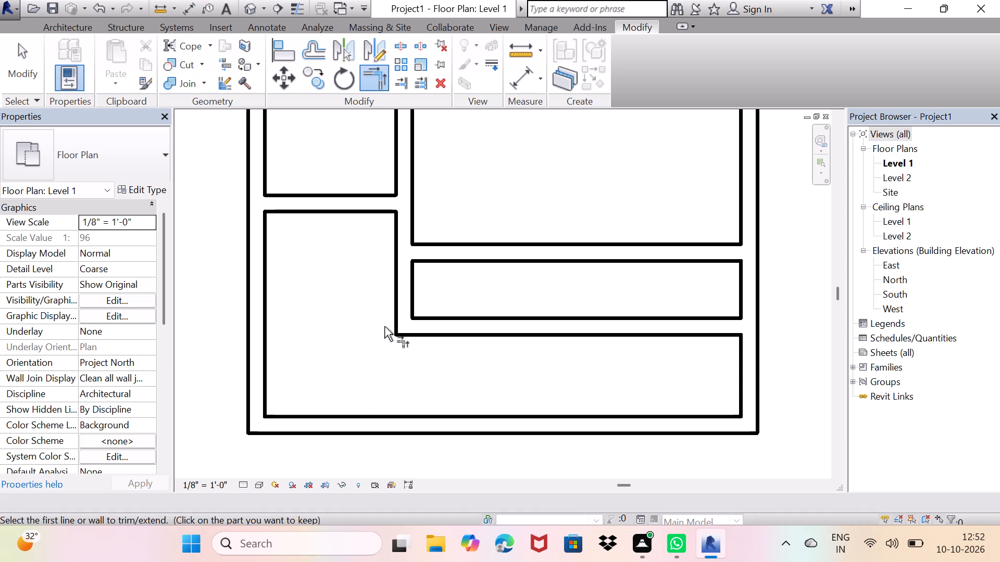
Offset a copy of the full-width cross wall at the north end of the large eastern room 4' 6" southward.
middle_click_drag(380, 325, 394, 393)
scroll(413, 318, "up", 2)
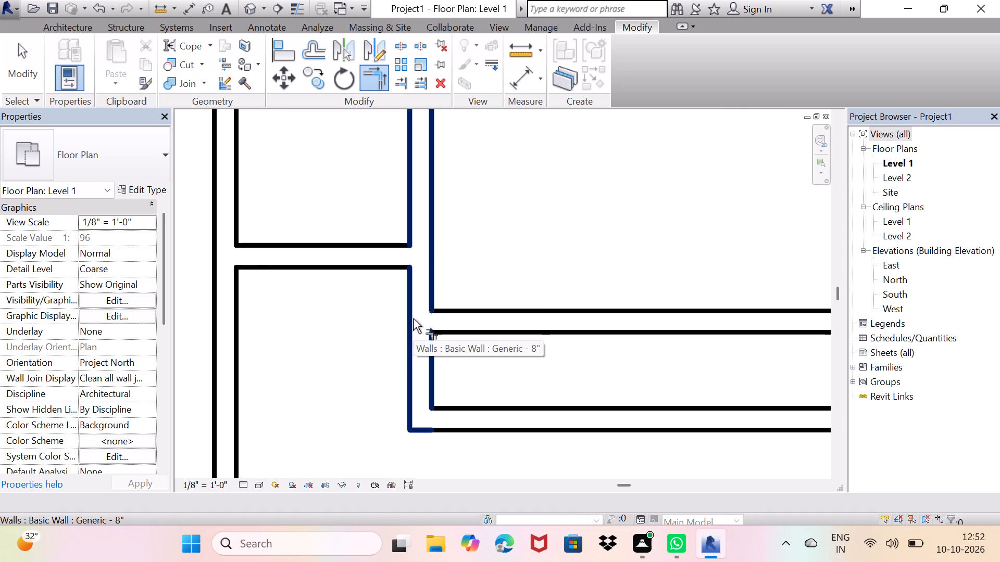
middle_click_drag(434, 292, 414, 393)
scroll(414, 387, "down", 3)
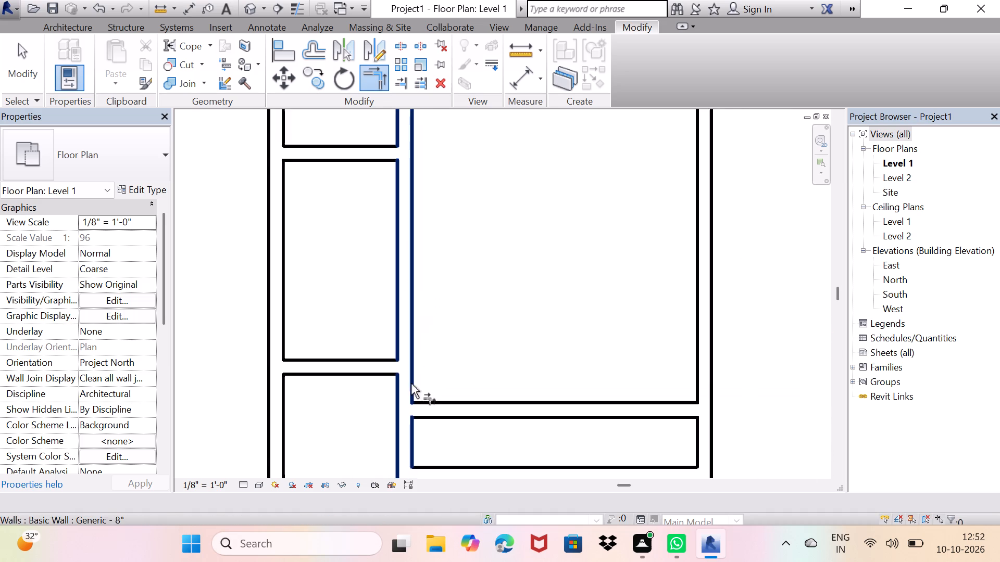
middle_click_drag(453, 339, 310, 356)
key("space")
scroll(340, 357, "down", 3)
middle_click_drag(389, 376, 448, 376)
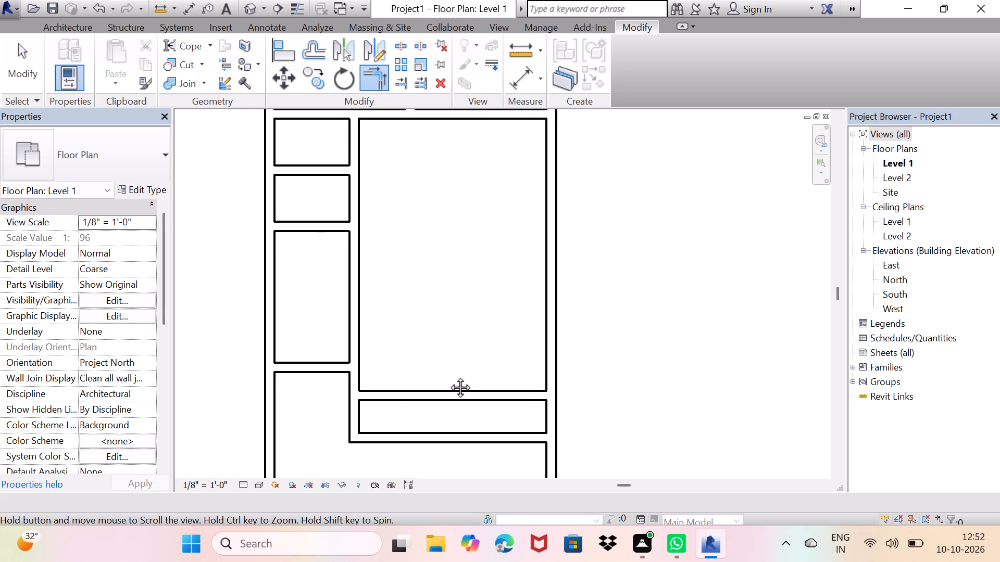
middle_click_drag(448, 376, 448, 380)
middle_click_drag(442, 310, 422, 375)
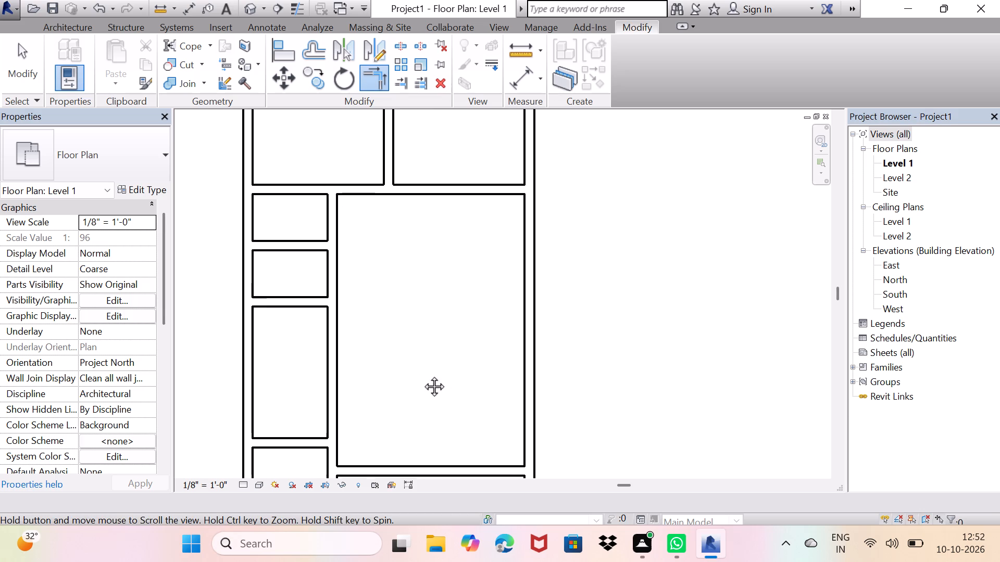
middle_click_drag(422, 375, 418, 392)
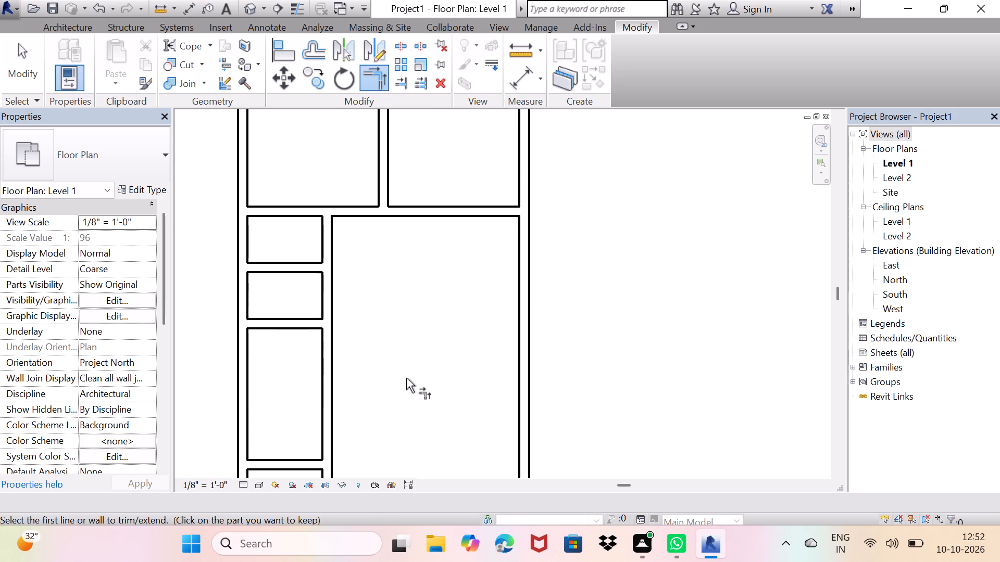
left_click(326, 53)
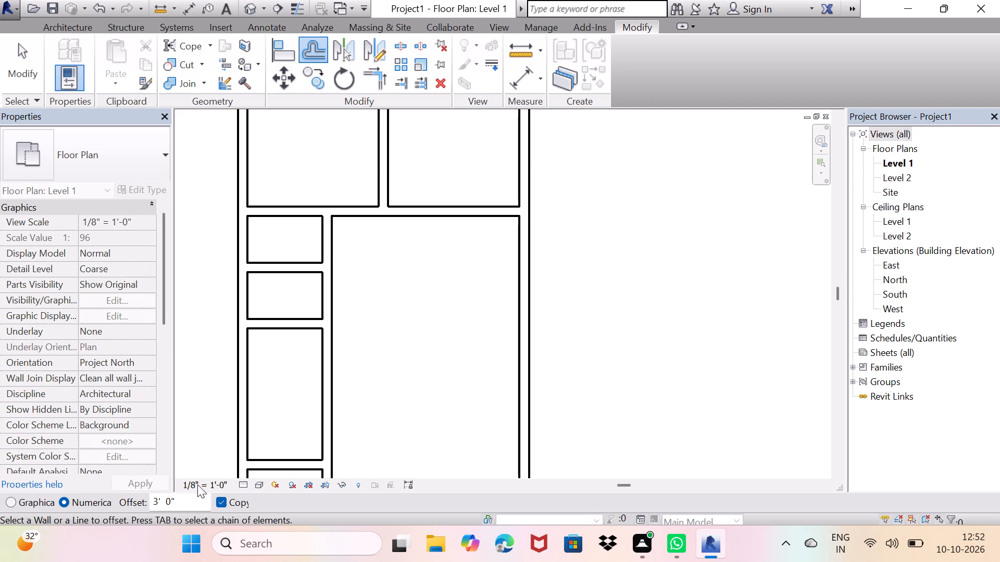
left_click(181, 497)
type("4'")
key("BackSpace")
key("BackSpace")
key("BackSpace")
key("BackSpace")
key("BackSpace")
key("BackSpace")
key("BackSpace")
key("BackSpace")
key("BackSpace")
key("BackSpace")
key("BackSpace")
key("BackSpace")
key("BackSpace")
key("4")
key("apostrophe")
key("6")
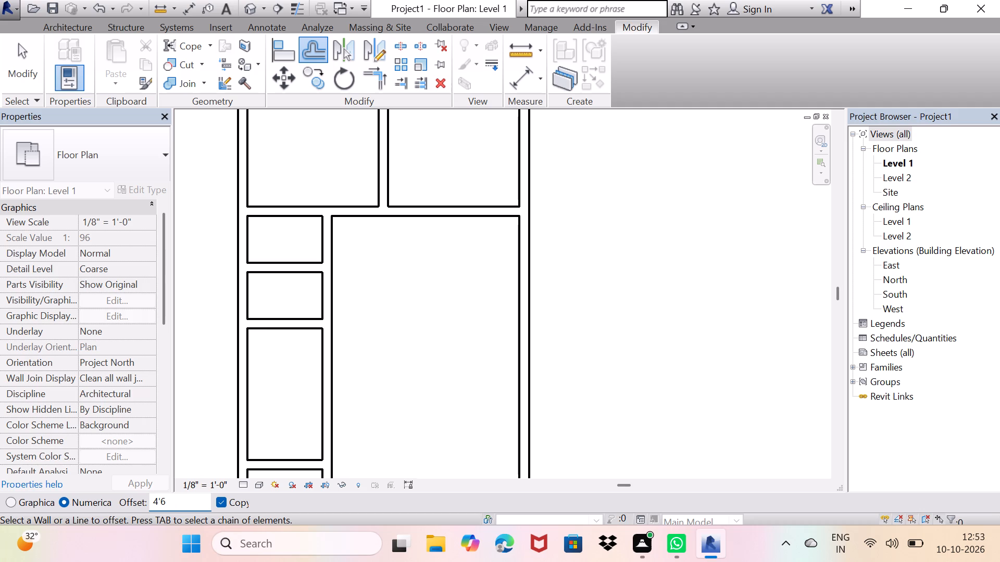
key("shift+quotedbl")
key("Return")
left_click(436, 216)
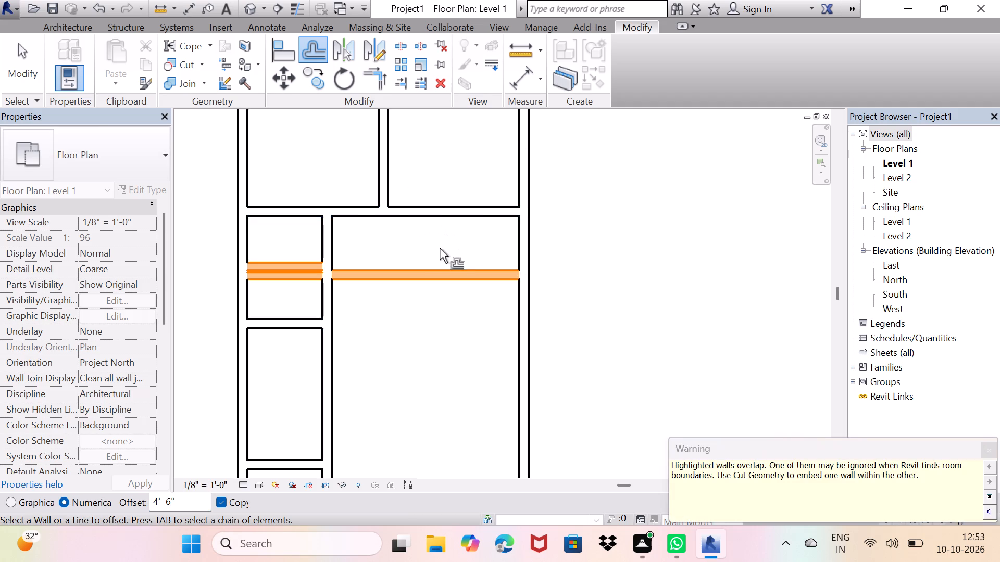
Offset a copy of the east exterior wall 4' 6" westward, into the large eastern room.
scroll(366, 277, "up", 3)
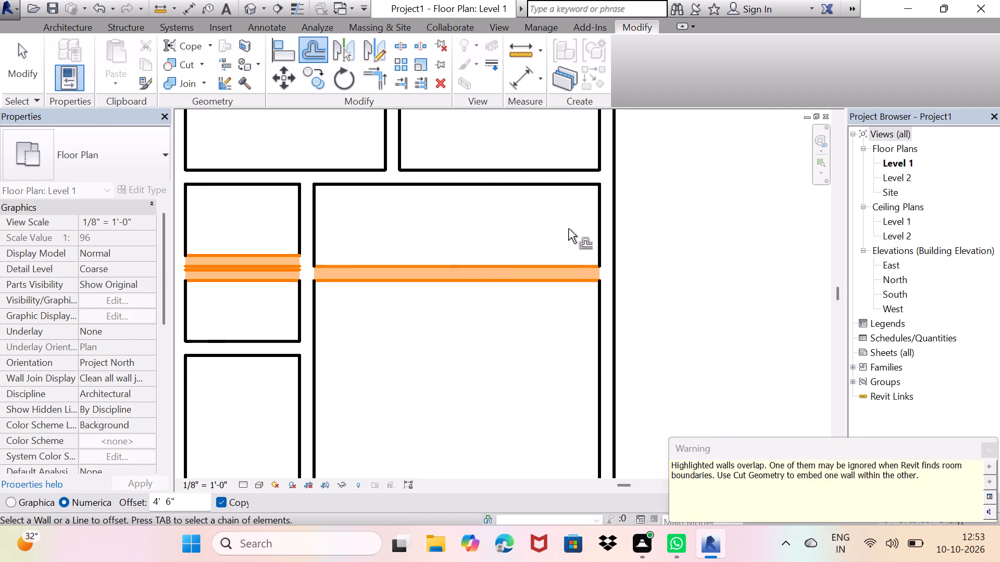
left_click(316, 50)
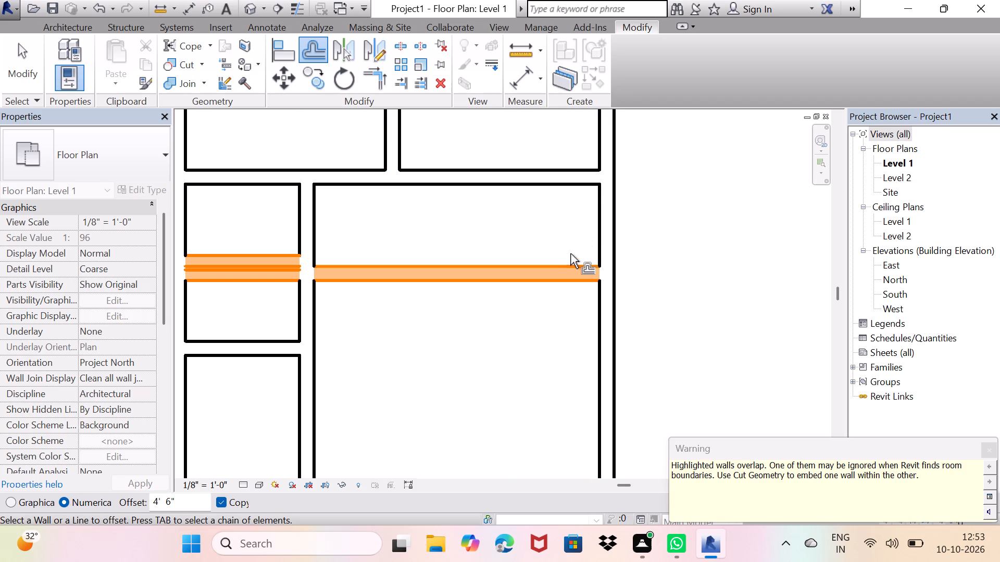
type("3'")
left_click(602, 222)
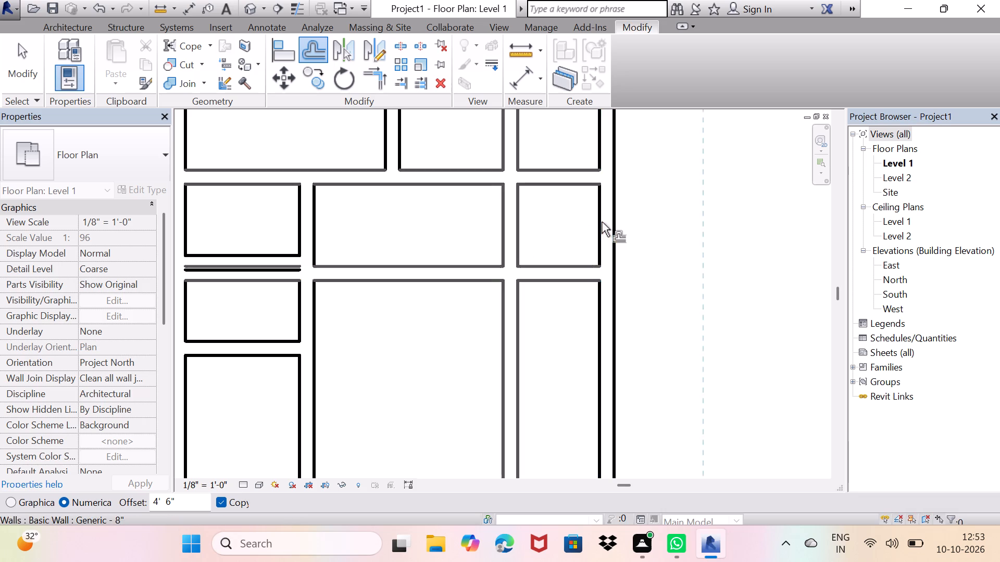
Trim the two 4' 6" offset walls in the large eastern room into a corner, keeping the north and east parts.
scroll(453, 250, "up", 1)
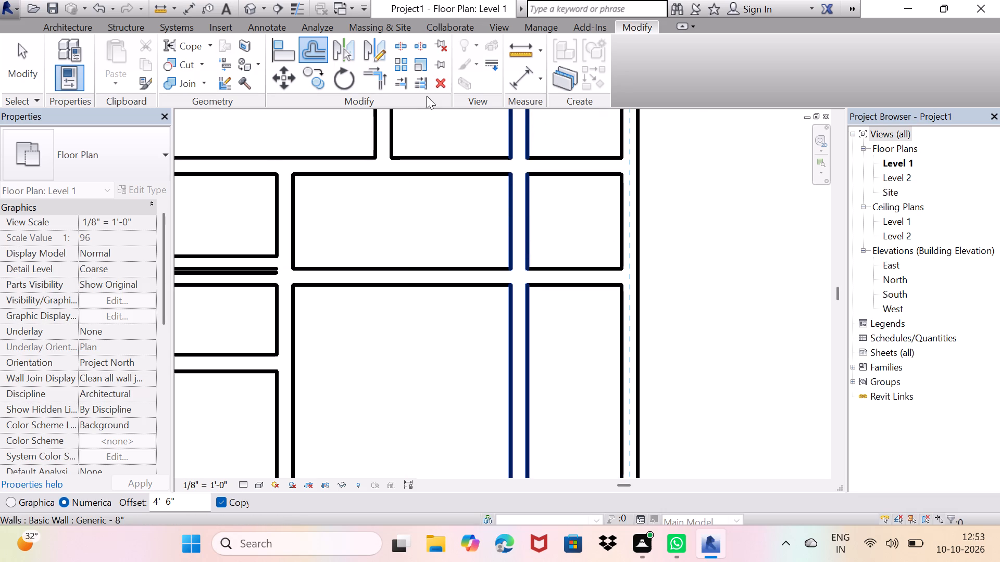
left_click(382, 82)
left_click(520, 211)
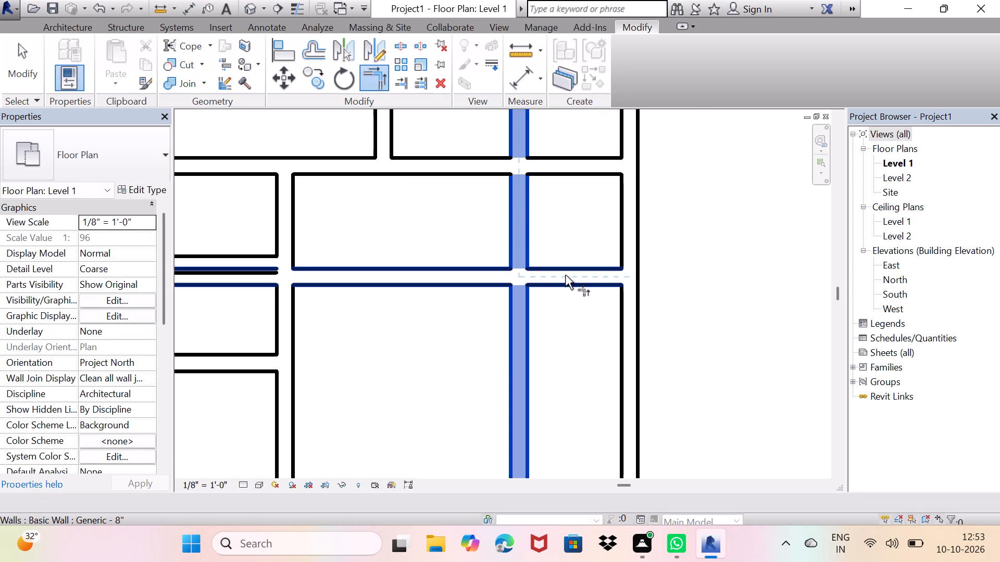
left_click(565, 275)
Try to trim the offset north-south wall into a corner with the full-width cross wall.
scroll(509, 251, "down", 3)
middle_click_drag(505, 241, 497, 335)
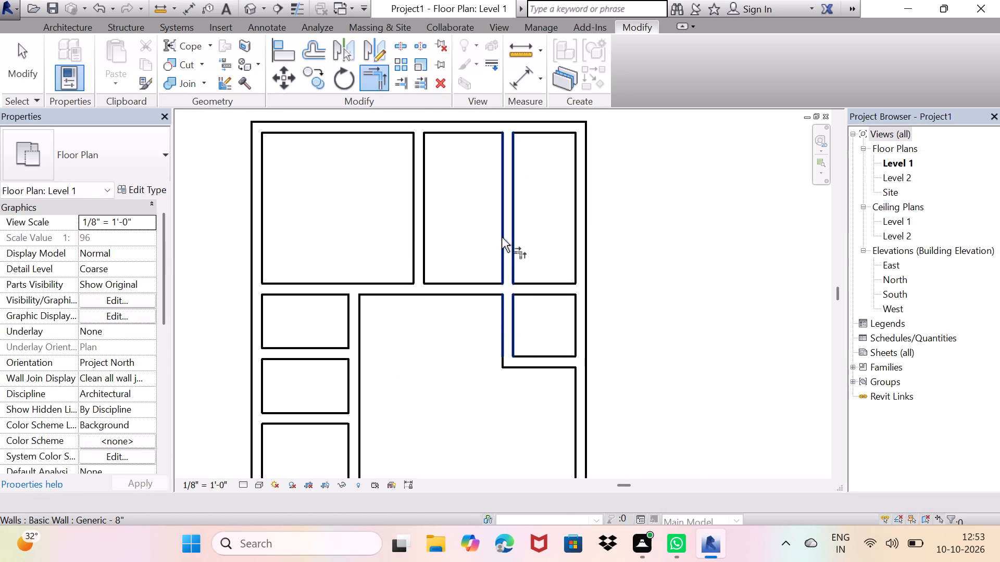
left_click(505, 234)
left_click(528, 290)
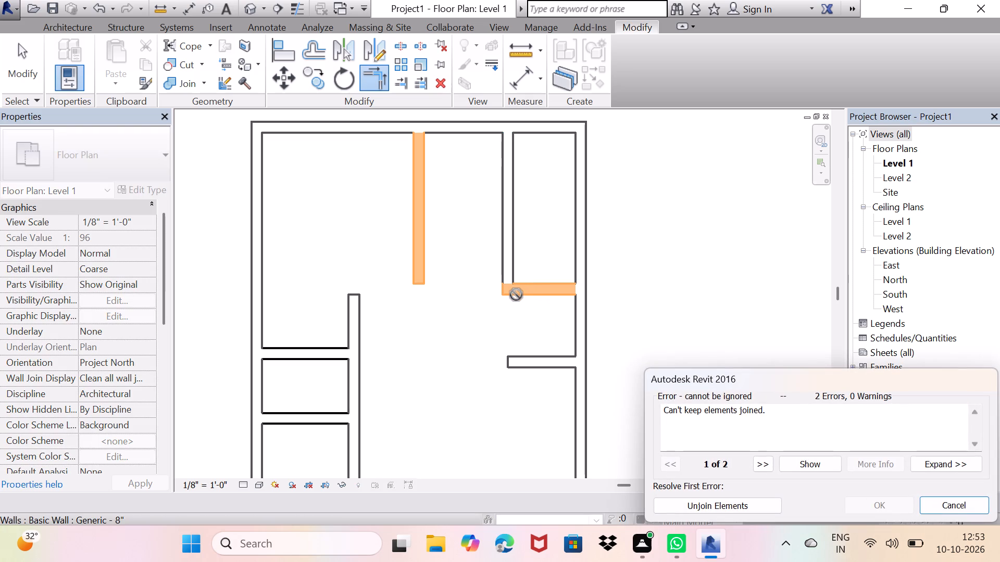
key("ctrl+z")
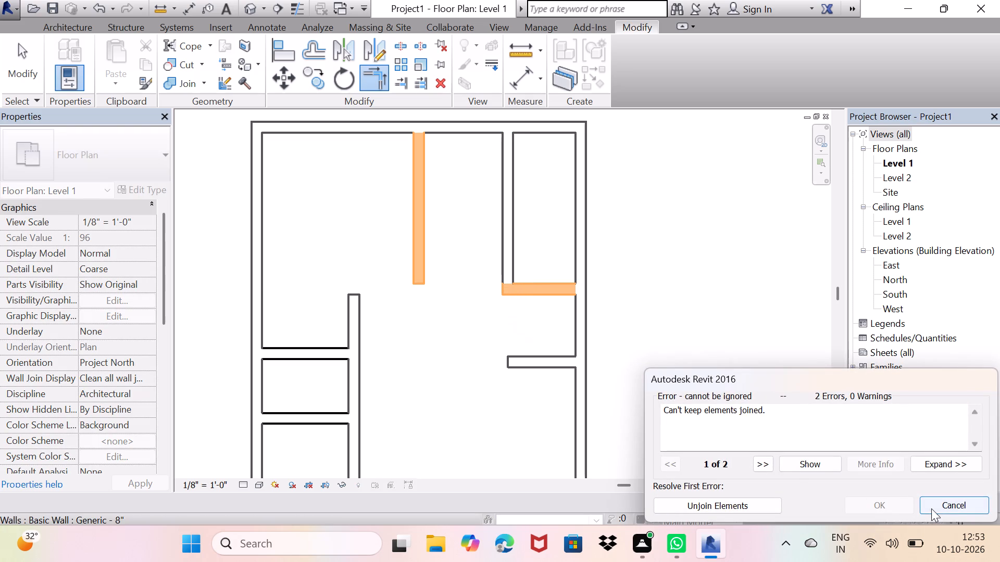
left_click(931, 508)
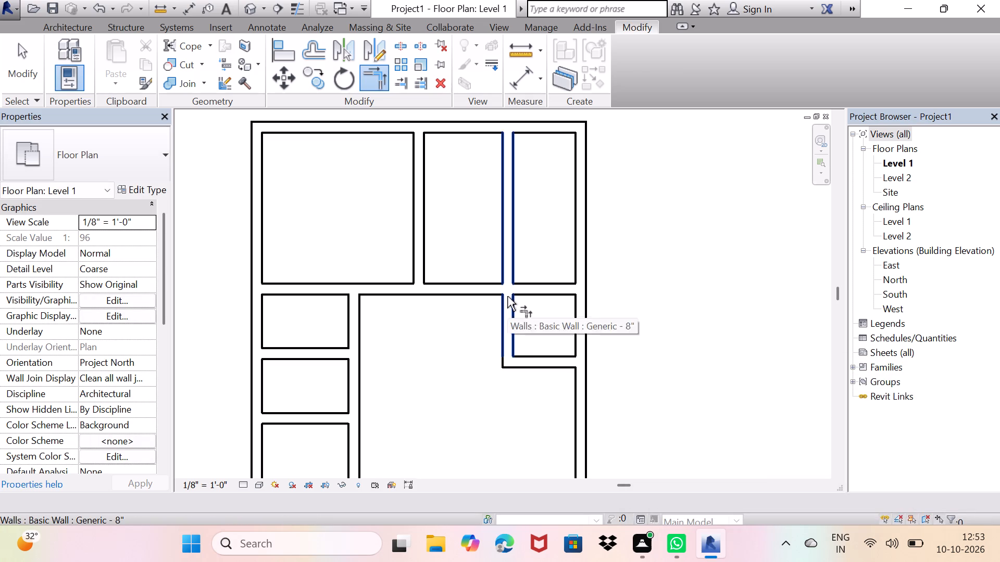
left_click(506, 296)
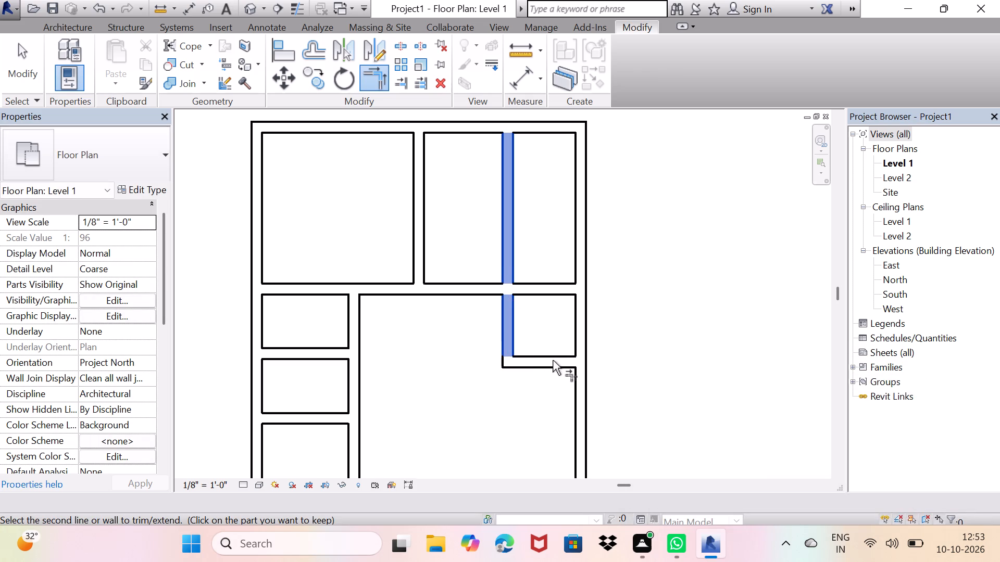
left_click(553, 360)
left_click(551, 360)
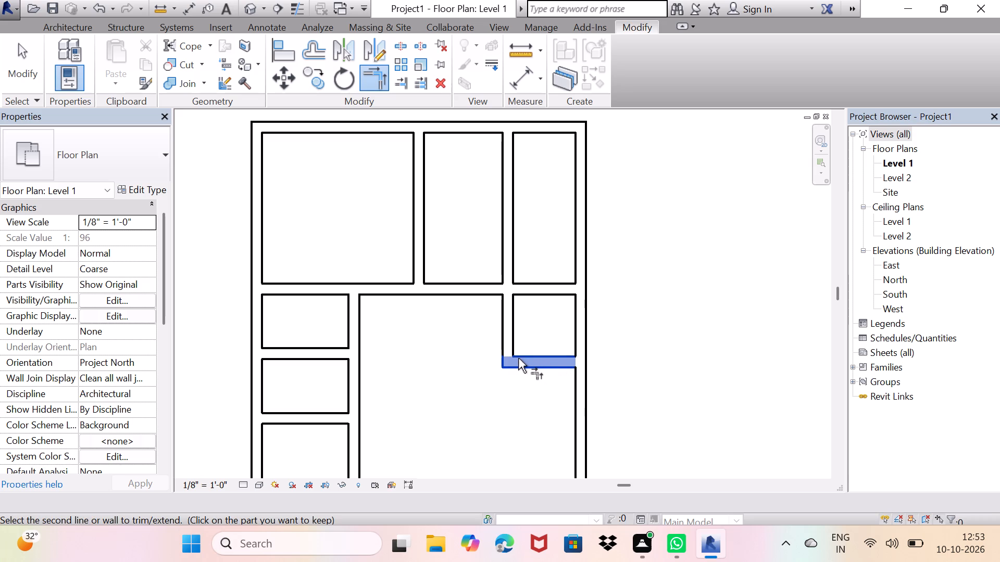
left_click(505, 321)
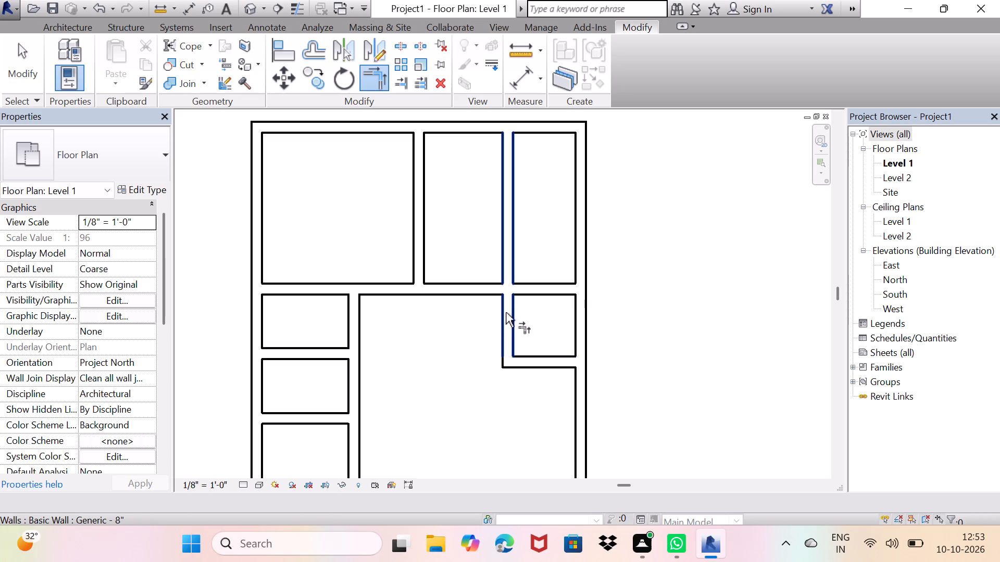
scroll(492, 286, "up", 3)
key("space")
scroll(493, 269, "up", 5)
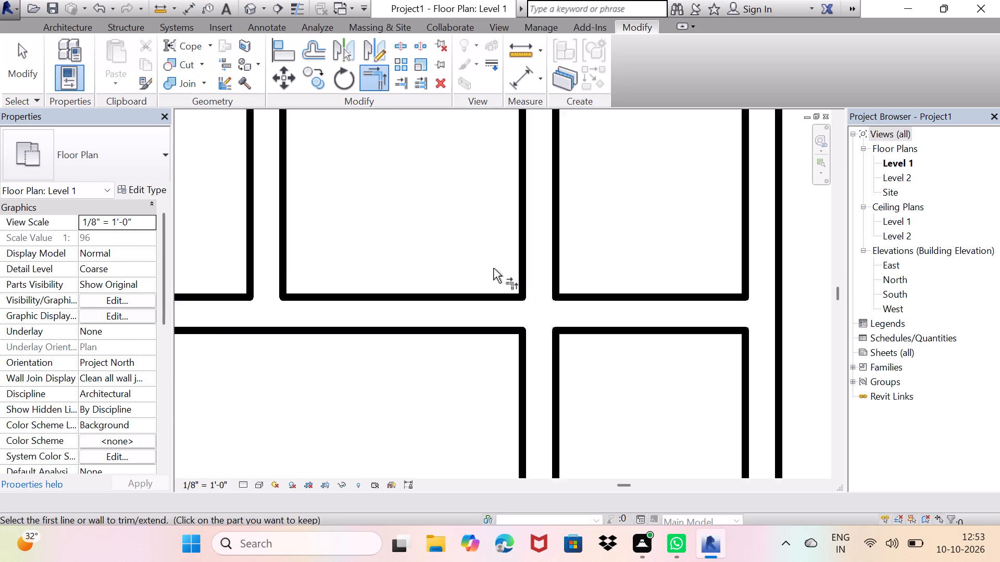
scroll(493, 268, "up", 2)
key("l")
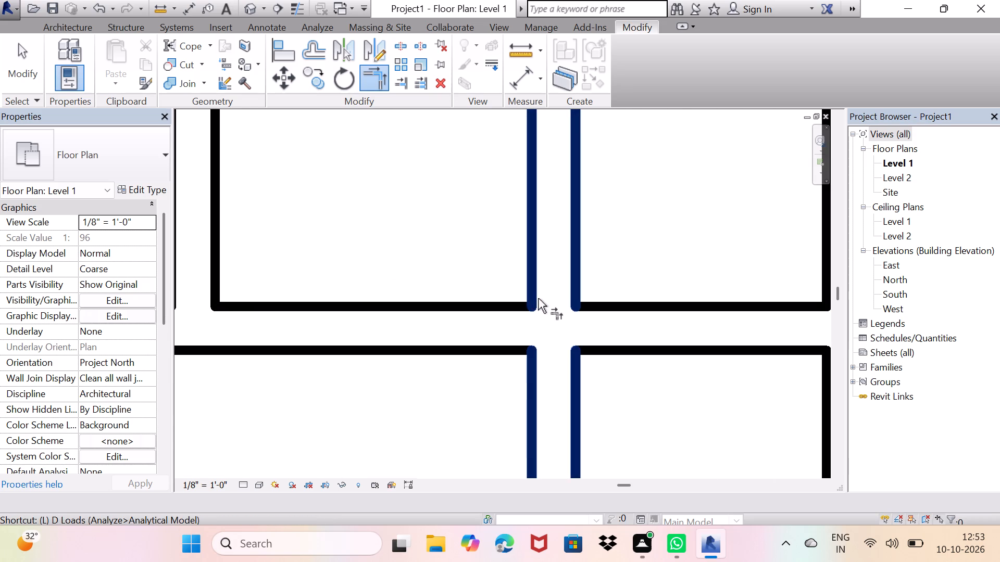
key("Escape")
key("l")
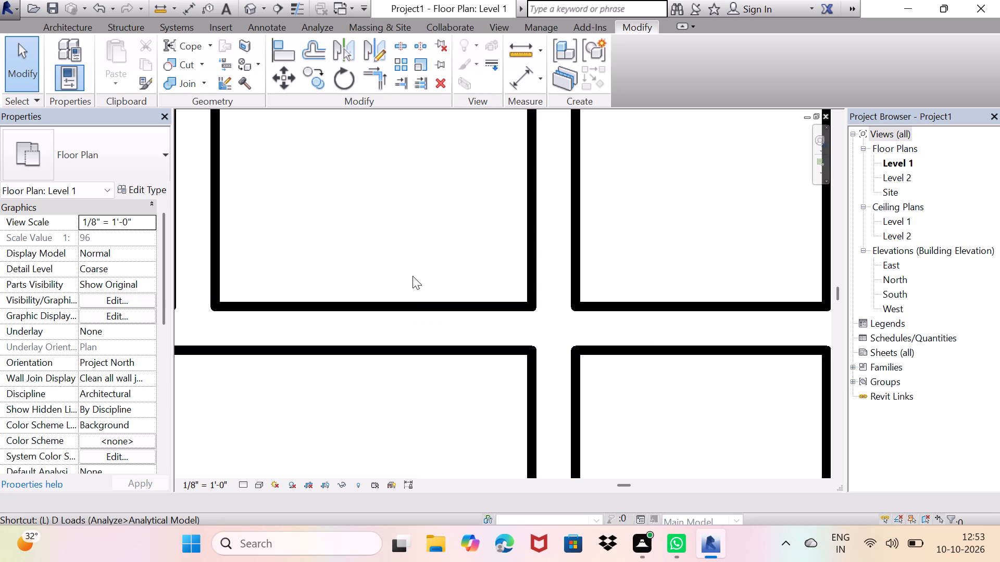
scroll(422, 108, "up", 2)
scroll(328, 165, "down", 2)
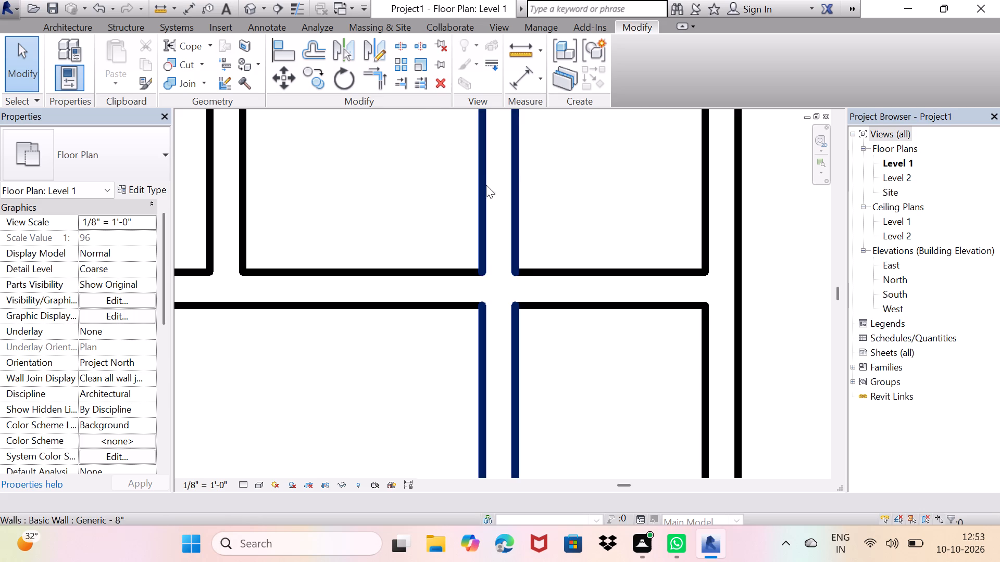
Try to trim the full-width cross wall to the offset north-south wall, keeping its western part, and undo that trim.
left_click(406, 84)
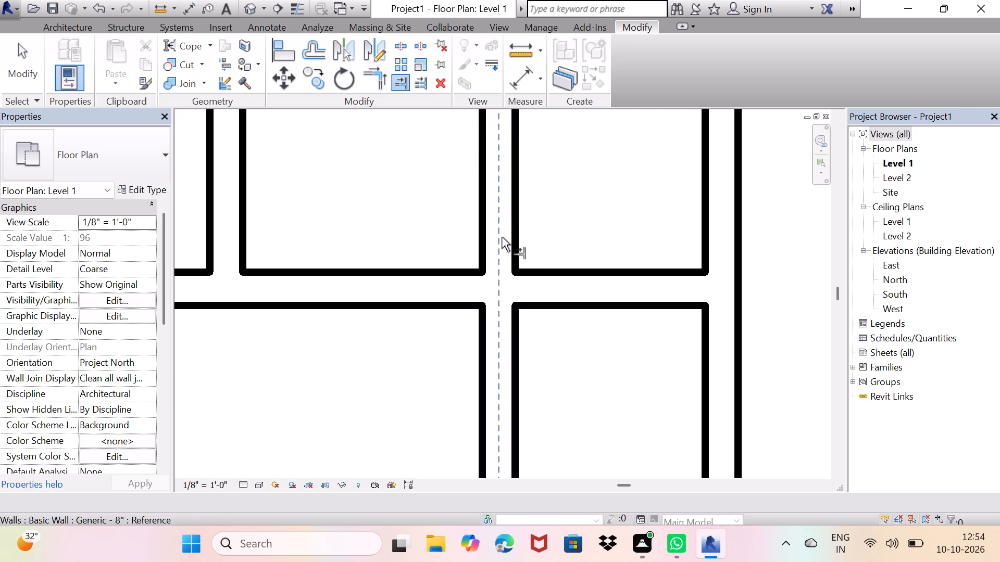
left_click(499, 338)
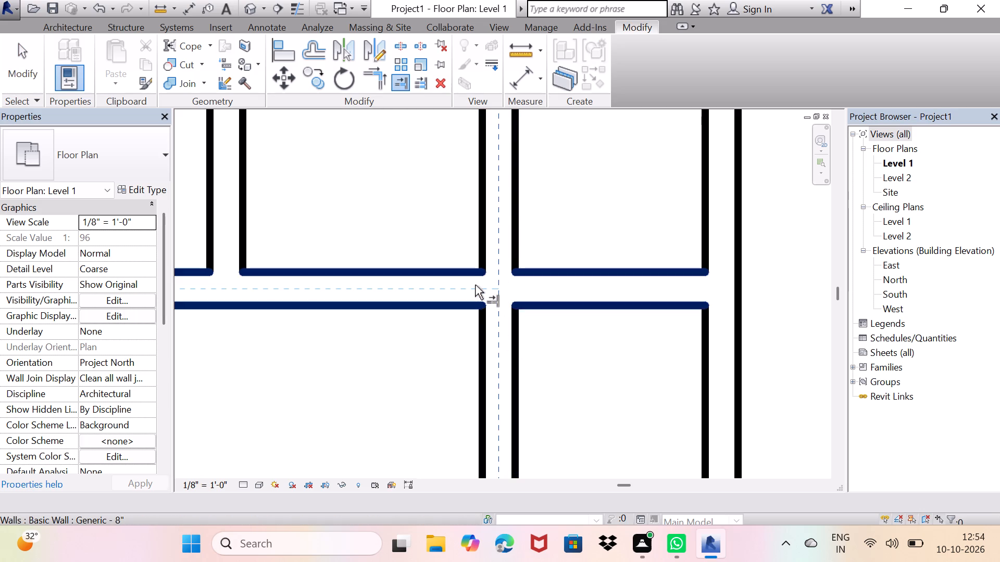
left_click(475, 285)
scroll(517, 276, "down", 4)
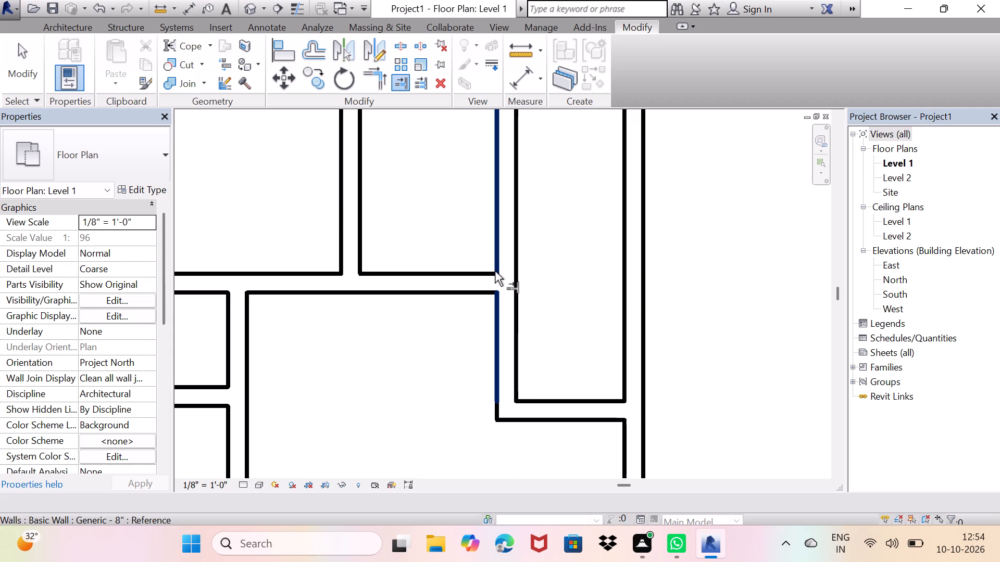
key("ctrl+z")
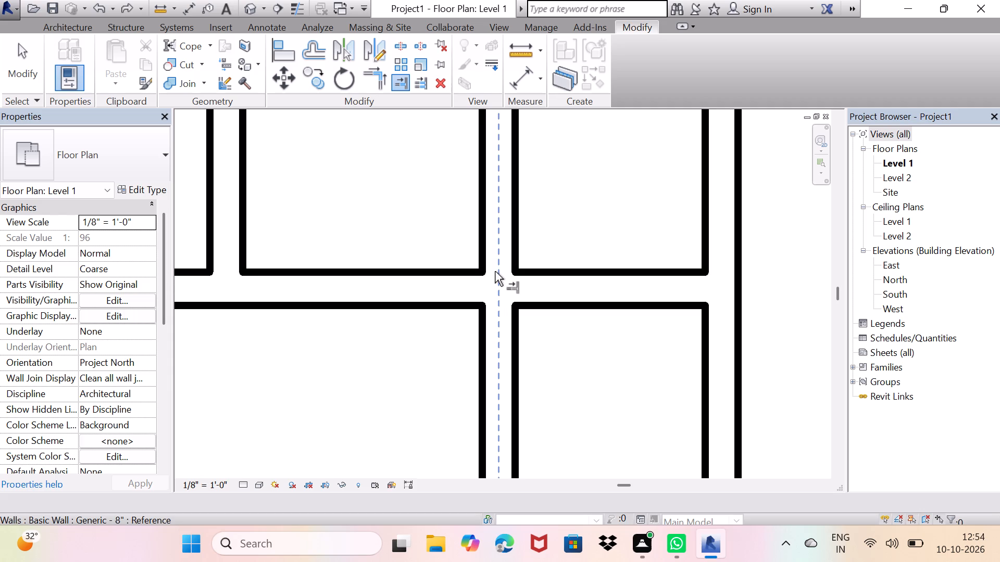
Trim the offset north-south wall to the full-width cross wall, keeping only its part south of it.
scroll(495, 271, "down", 4)
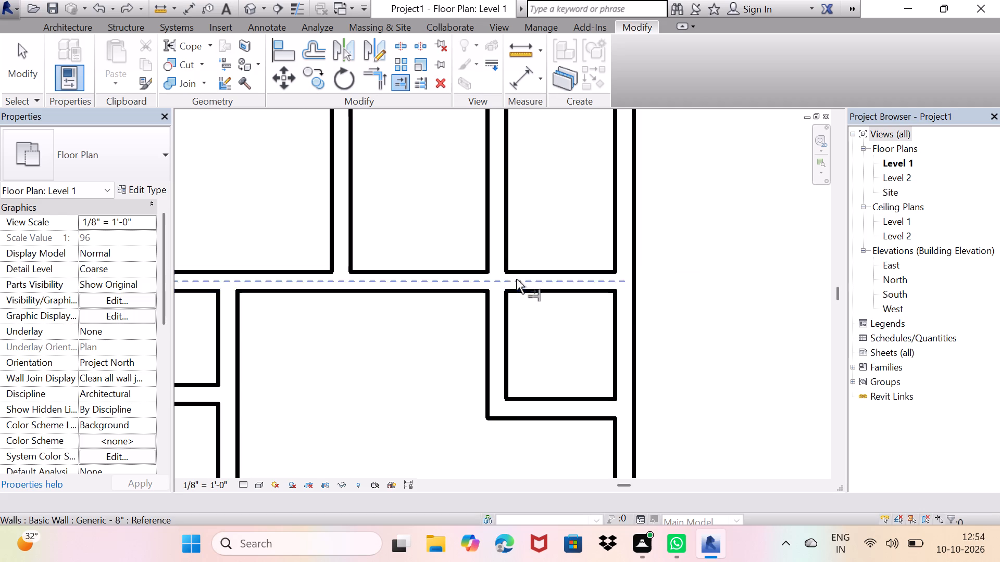
left_click(516, 278)
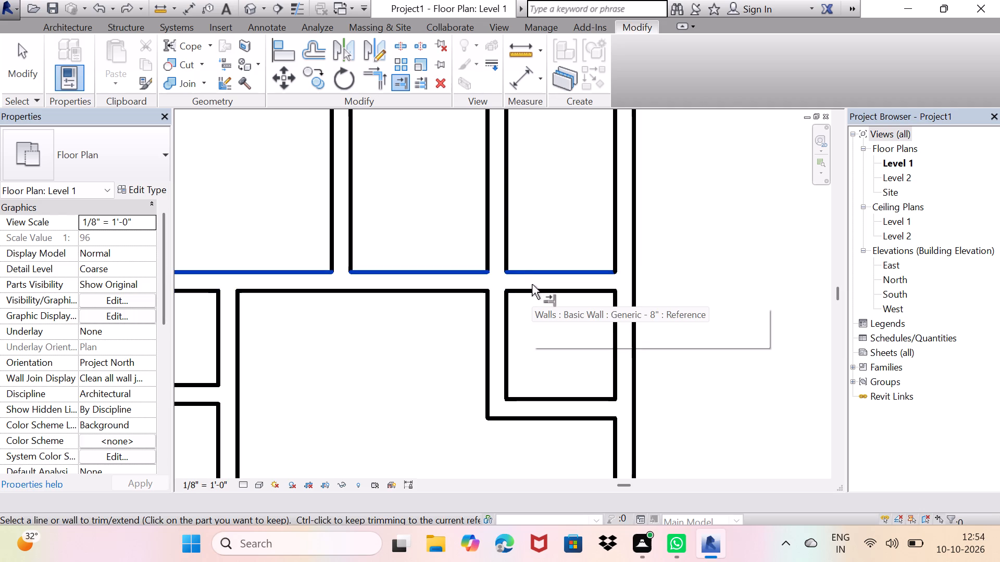
left_click(537, 275)
left_click(535, 284)
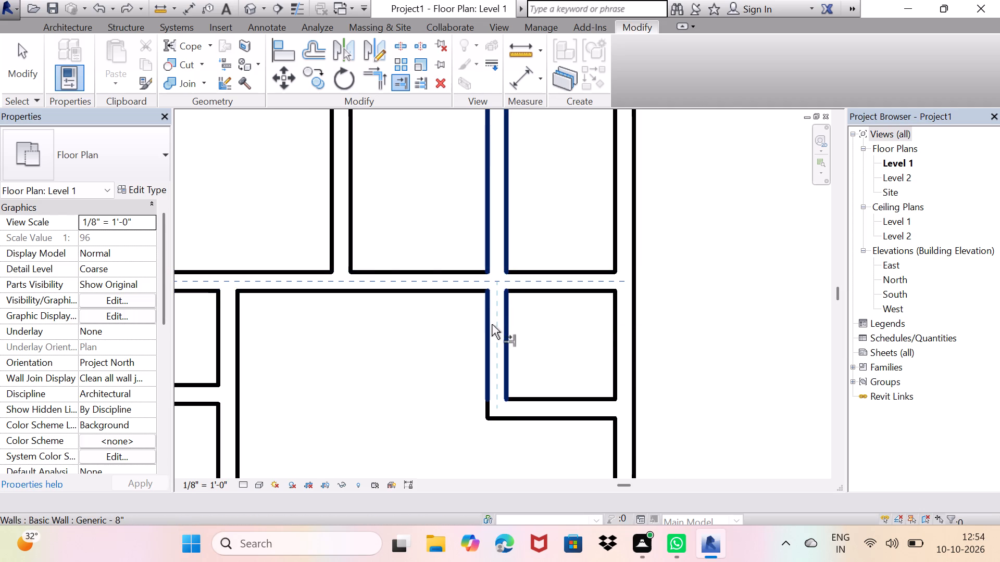
left_click(492, 324)
Examine the whole floor plan to check the layout of rooms and passages.
scroll(489, 321, "down", 3)
key("space")
scroll(442, 336, "down", 4)
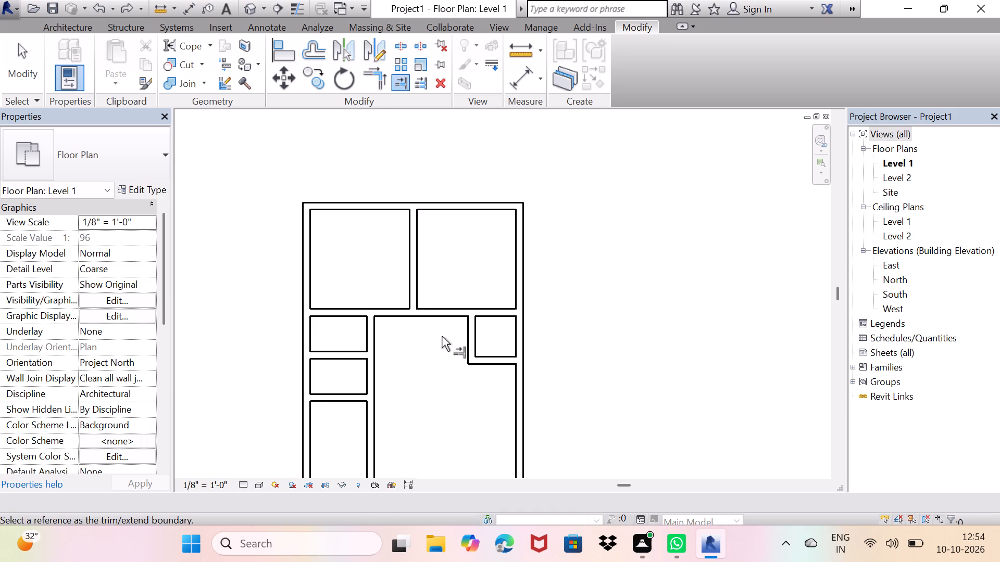
middle_click_drag(478, 419, 544, 312)
scroll(504, 334, "up", 1)
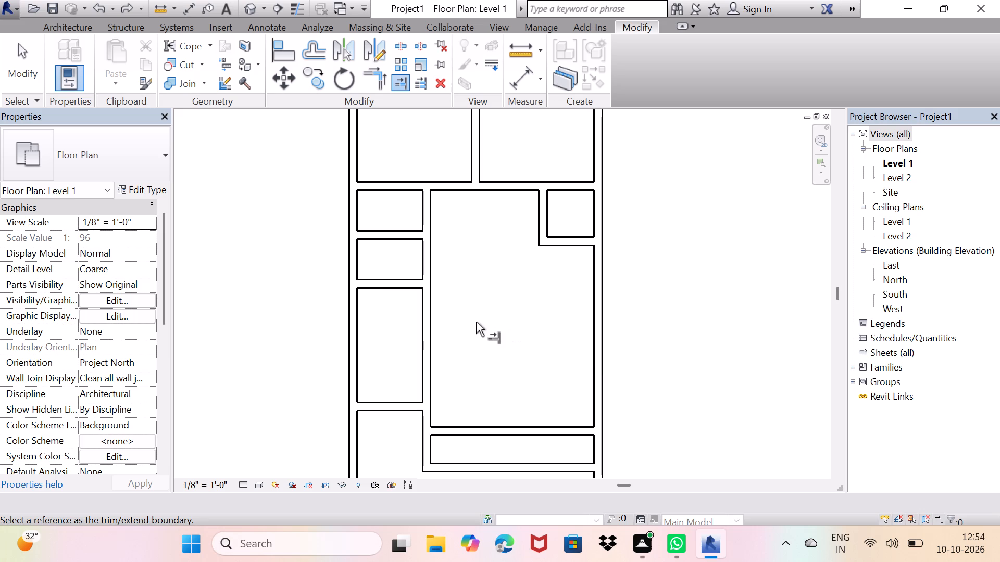
scroll(468, 320, "down", 3)
middle_click_drag(500, 292, 455, 277)
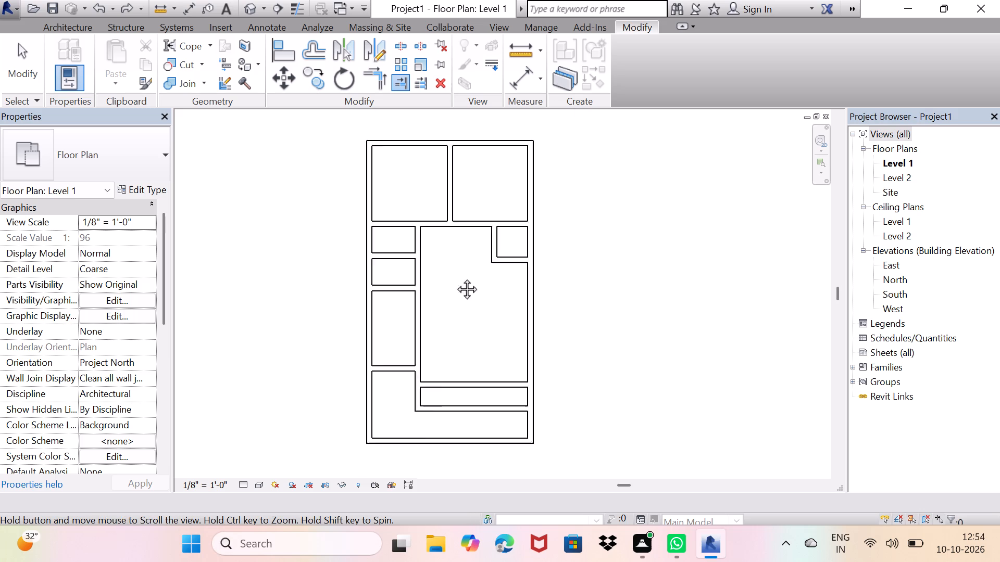
middle_click_drag(455, 277, 408, 265)
scroll(373, 359, "up", 2)
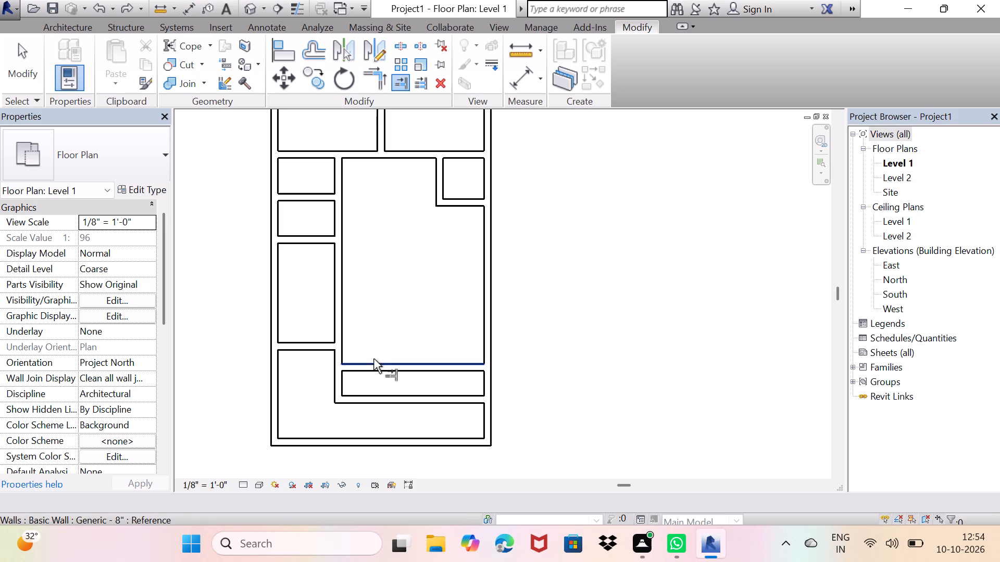
middle_click_drag(387, 344, 451, 385)
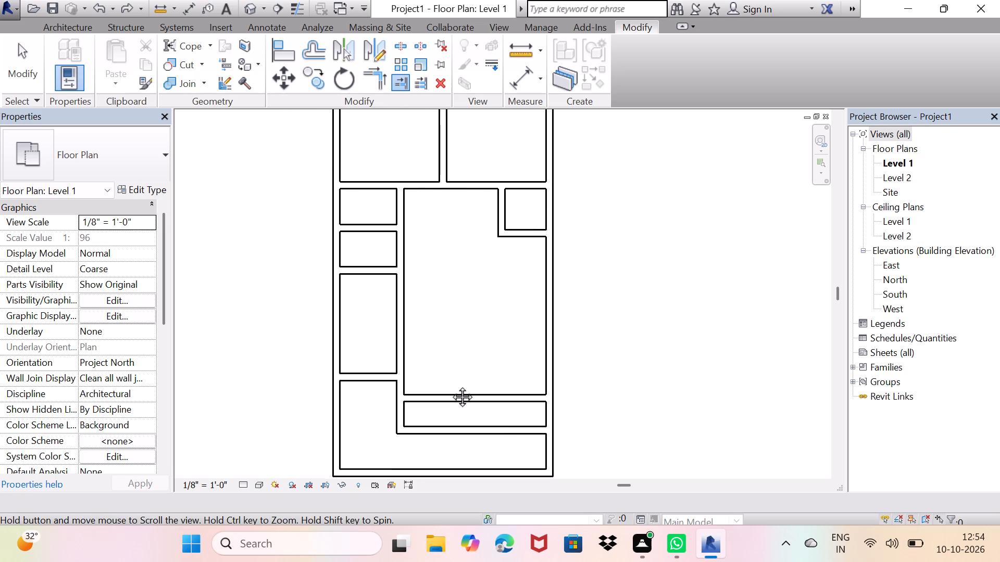
middle_click_drag(451, 385, 427, 404)
scroll(440, 373, "down", 1)
middle_click_drag(428, 373, 439, 353)
key("space")
key("Escape")
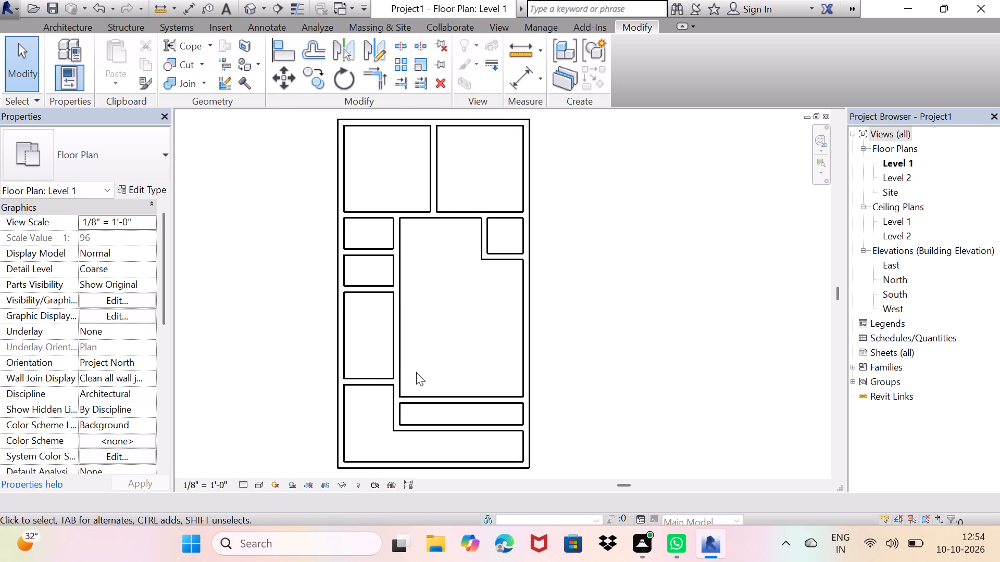
middle_click_drag(391, 403, 382, 394)
scroll(405, 378, "down", 2)
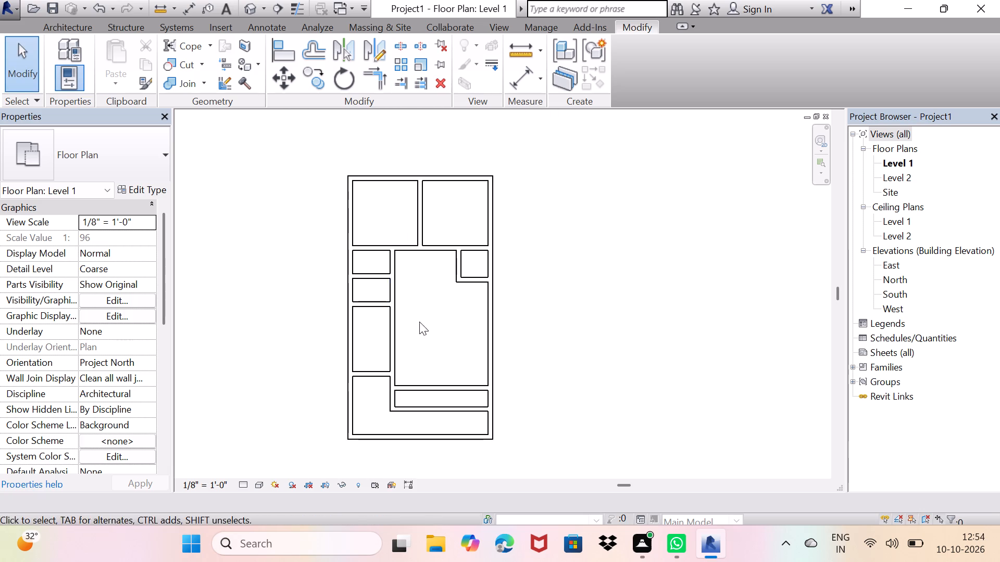
middle_click_drag(419, 322, 380, 336)
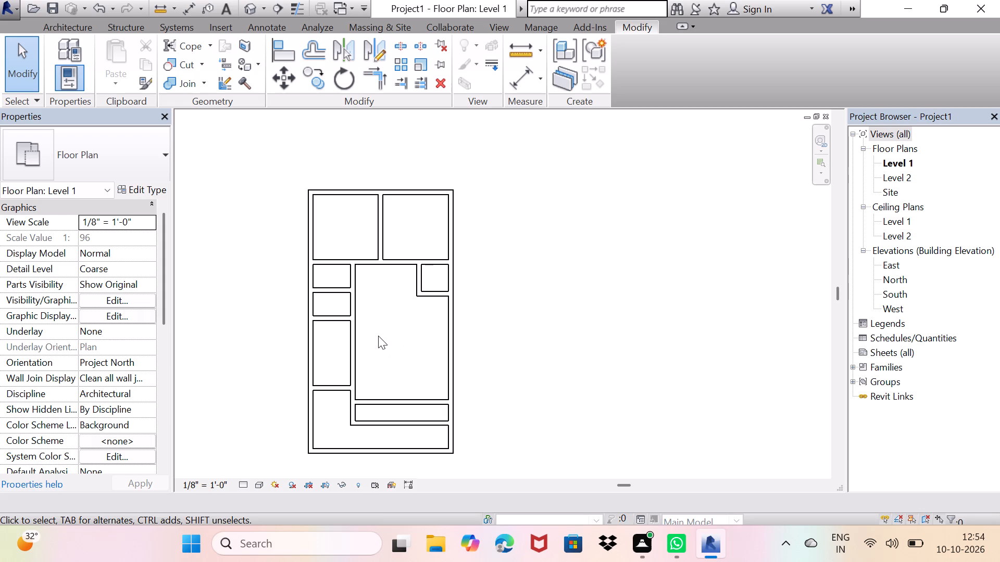
scroll(317, 250, "up", 1)
middle_click_drag(357, 341, 377, 252)
scroll(366, 331, "up", 1)
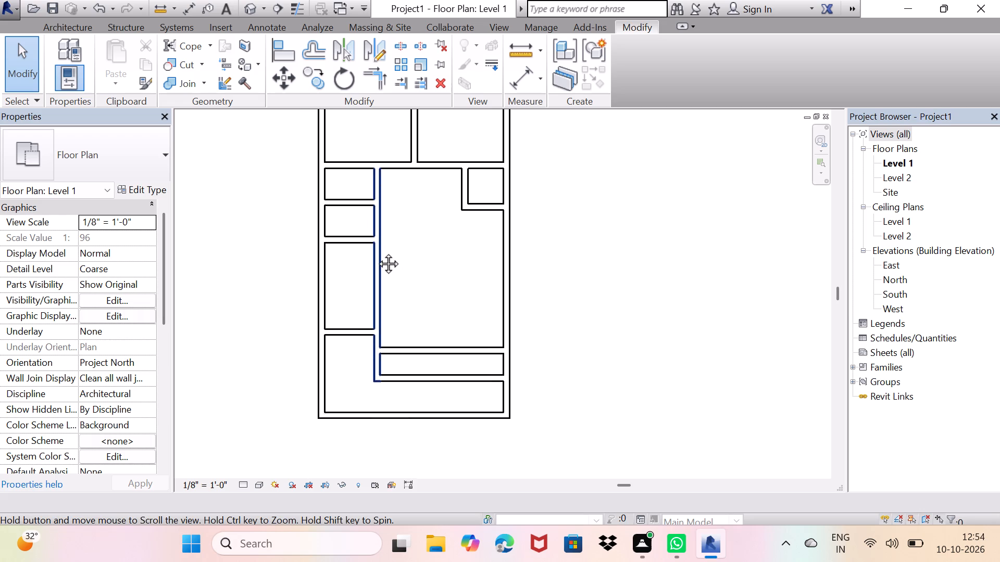
middle_click_drag(377, 252, 378, 242)
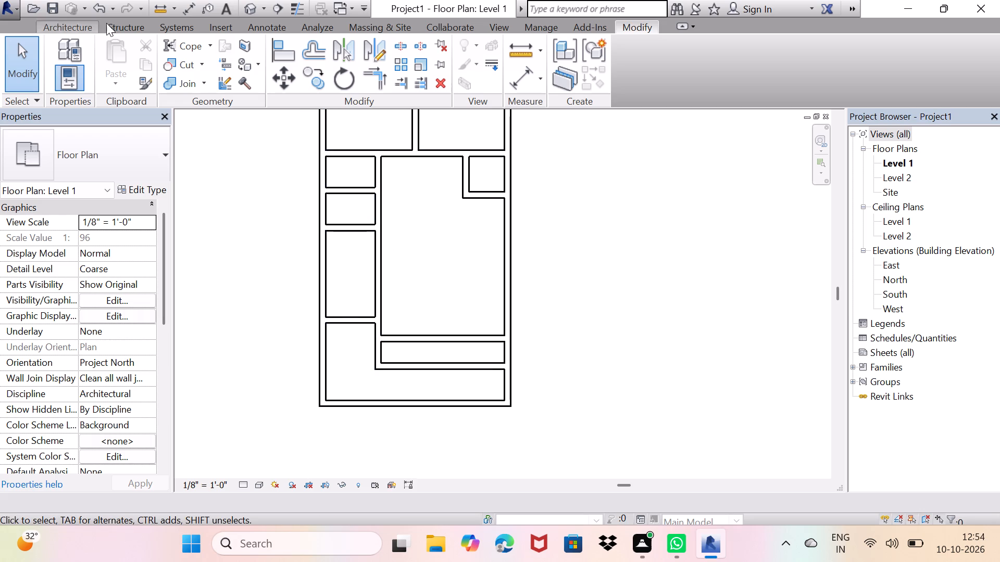
Load the Bed-Shaker family from the Beds folder of the US Imperial Furniture library for component placement.
left_click(56, 33)
left_click(135, 64)
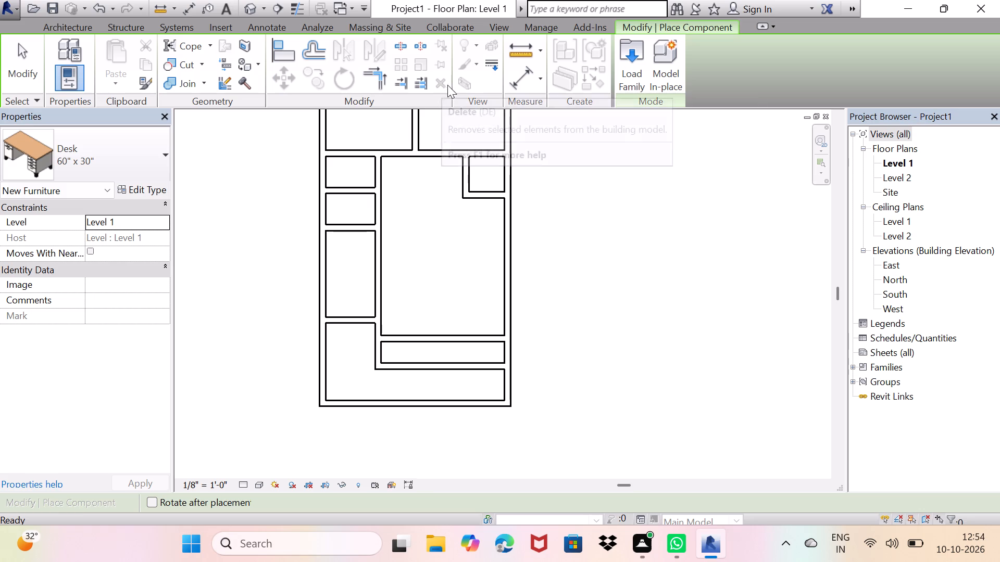
left_click(617, 67)
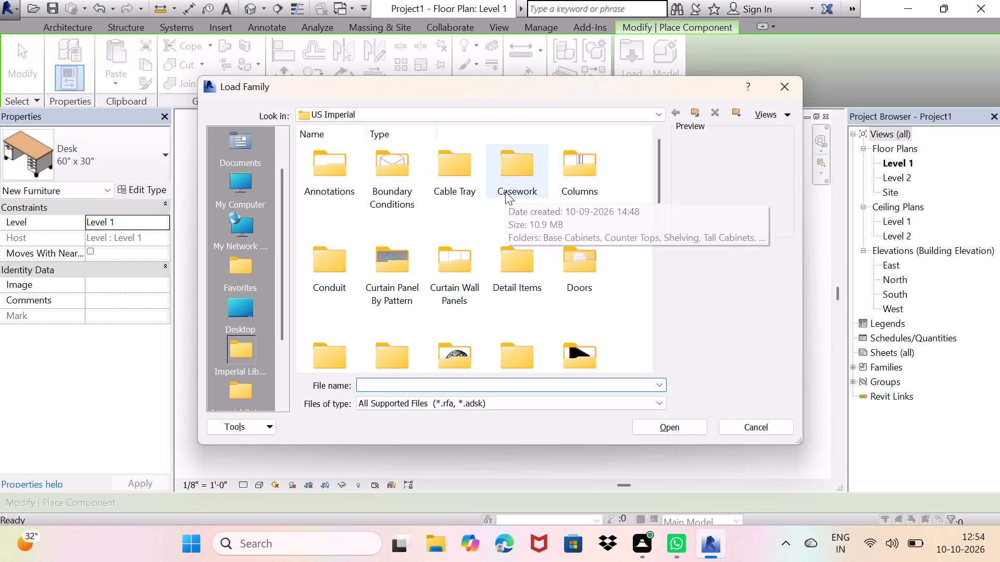
scroll(494, 194, "down", 2)
scroll(504, 187, "up", 1)
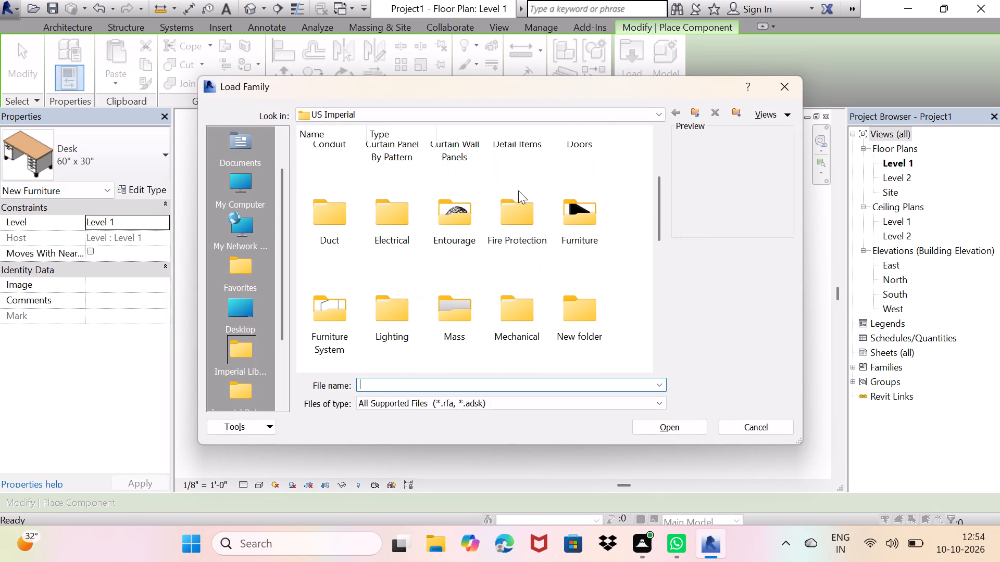
double_click(579, 213)
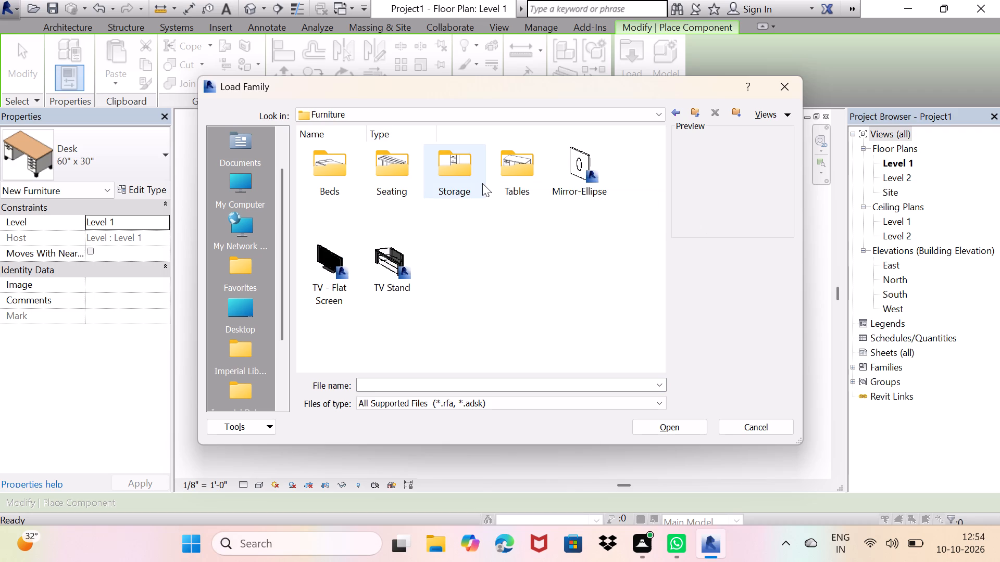
double_click(332, 163)
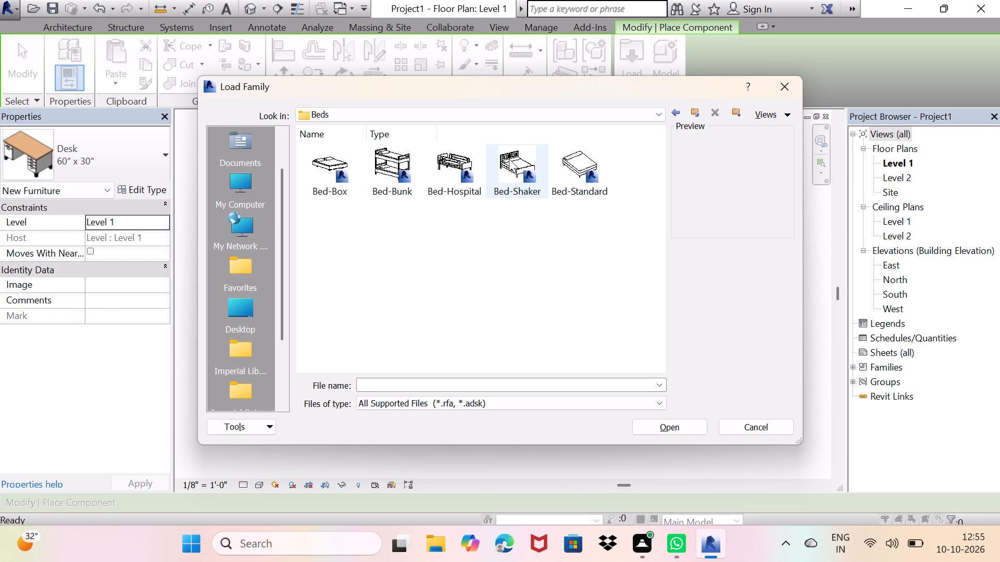
left_click(498, 159)
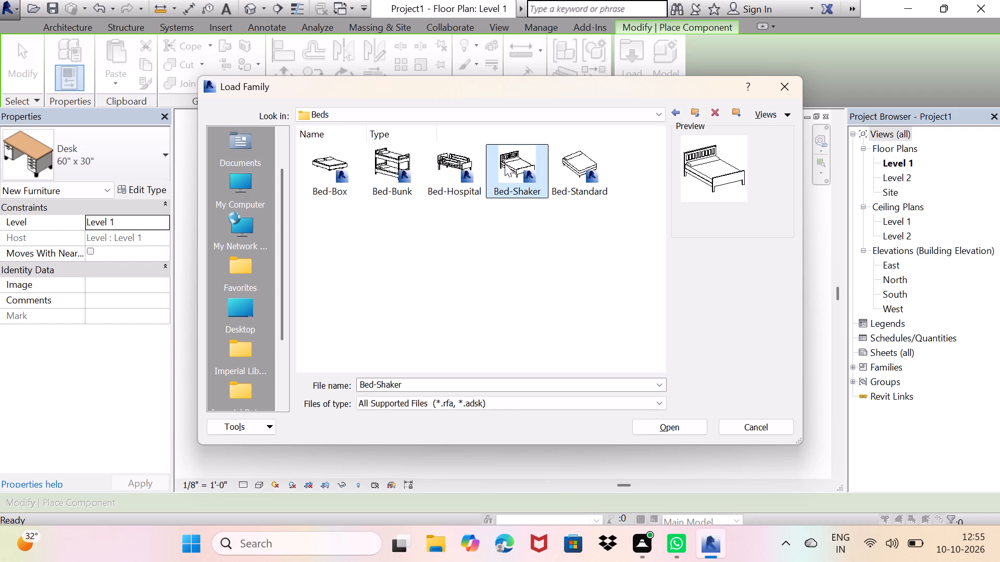
left_click(673, 429)
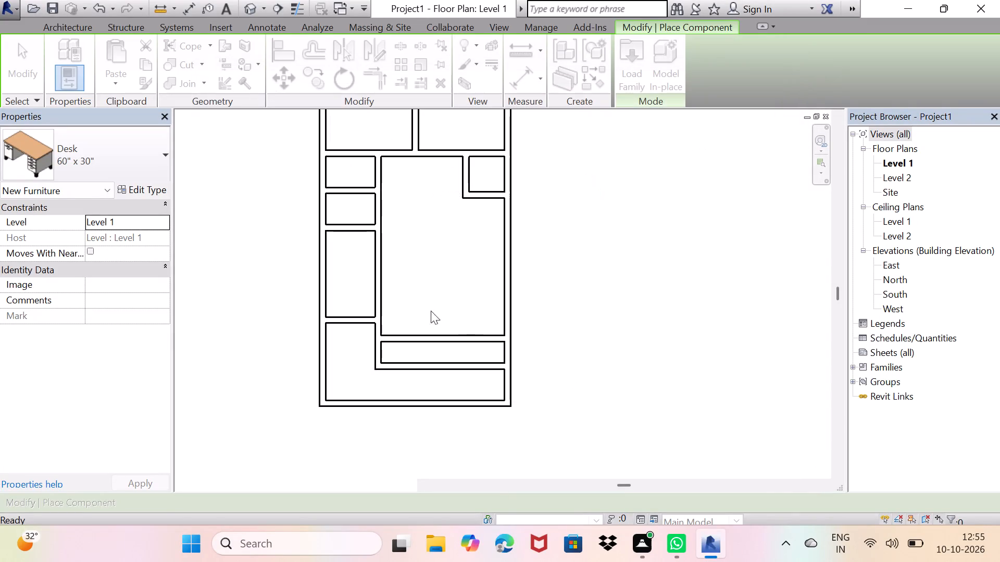
Place a Bed-Shaker Double 56" x 78" in the northwest room, rotated so its headboard stands against the west wall.
middle_click_drag(368, 225, 387, 341)
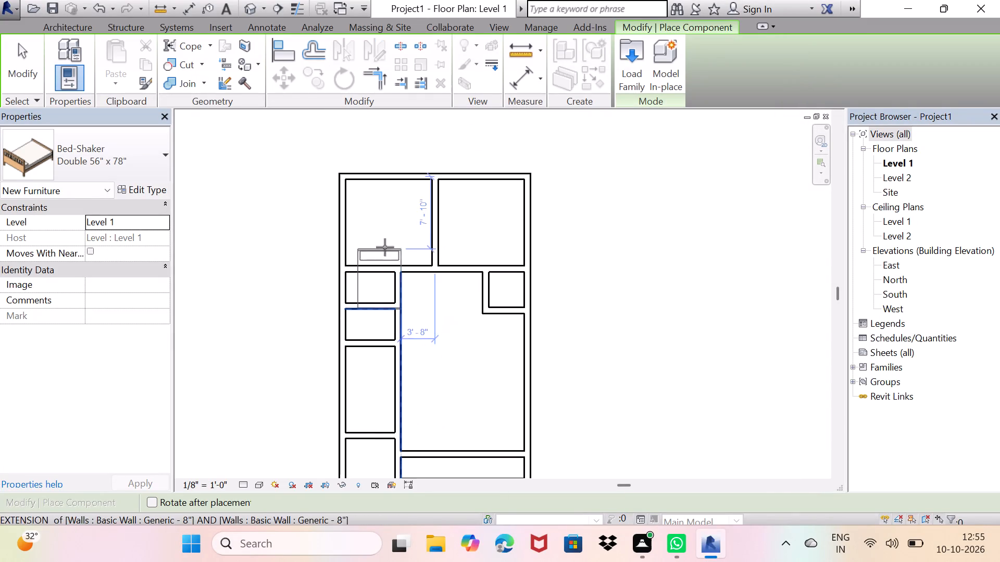
key("space")
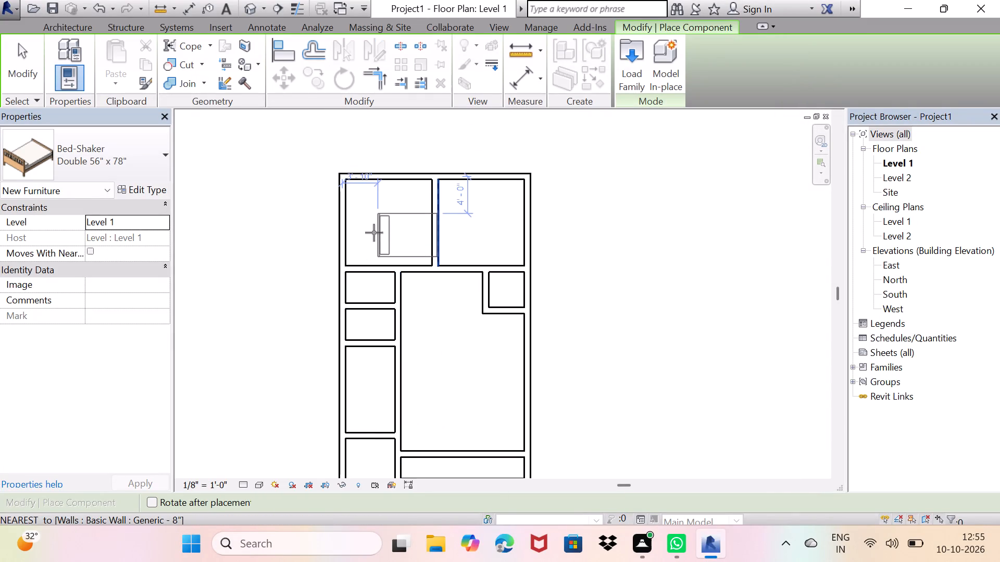
scroll(353, 234, "up", 5)
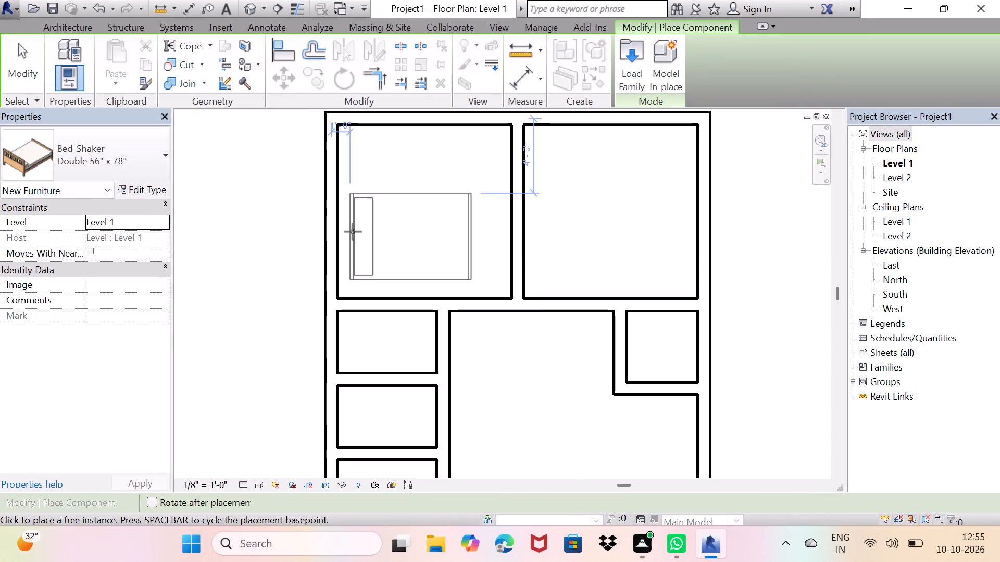
scroll(343, 220, "up", 2)
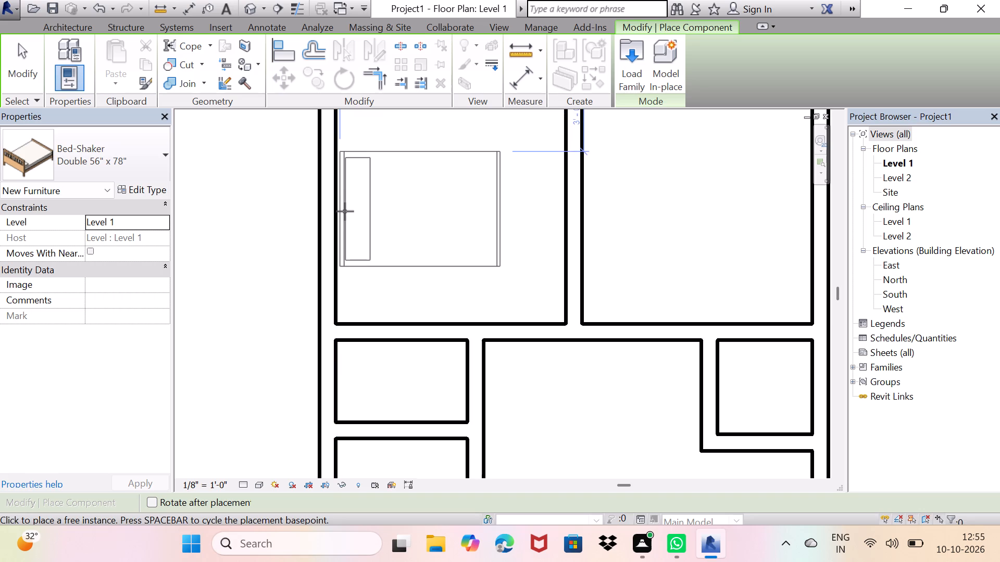
middle_click_drag(345, 211, 341, 231)
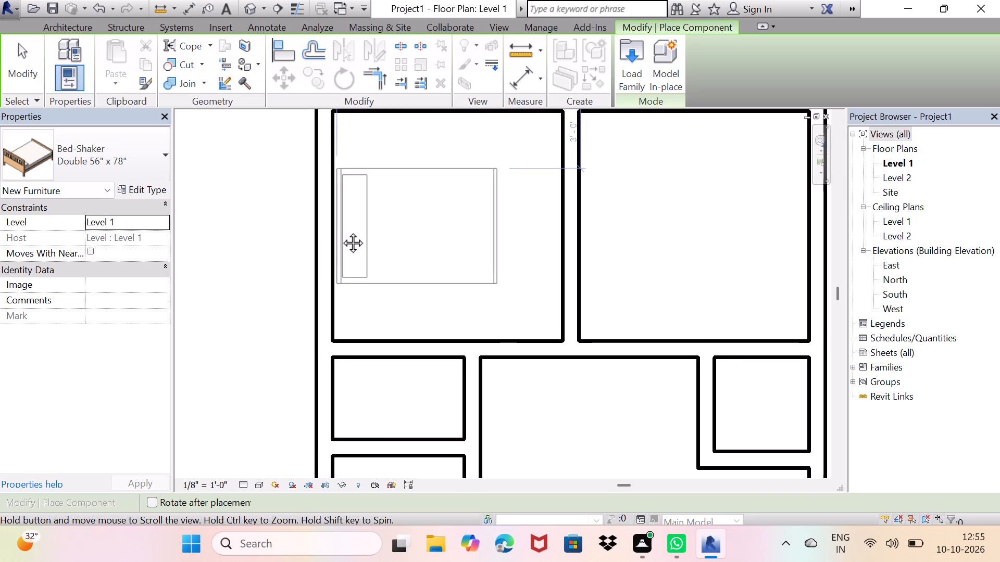
middle_click_drag(341, 231, 339, 240)
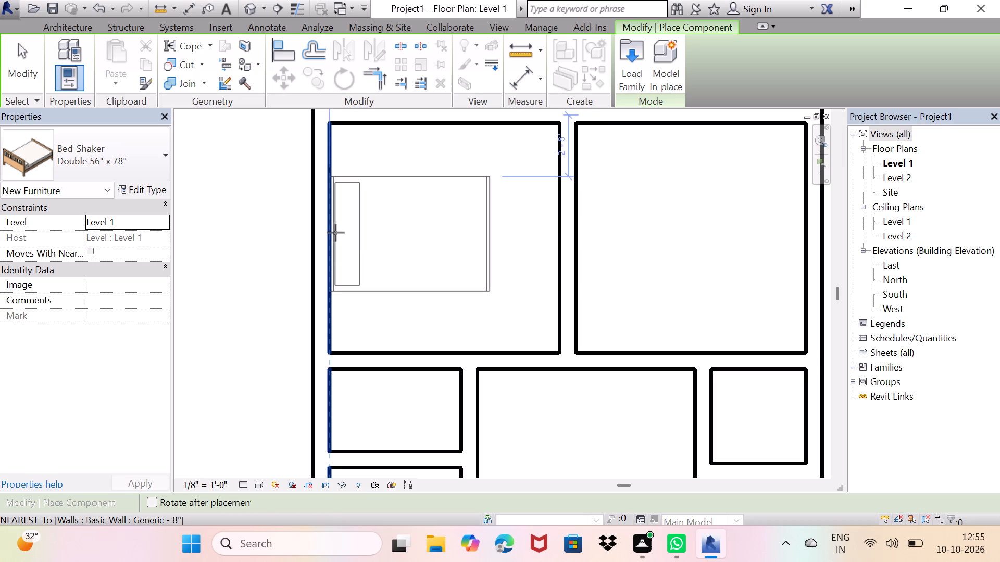
left_click(339, 232)
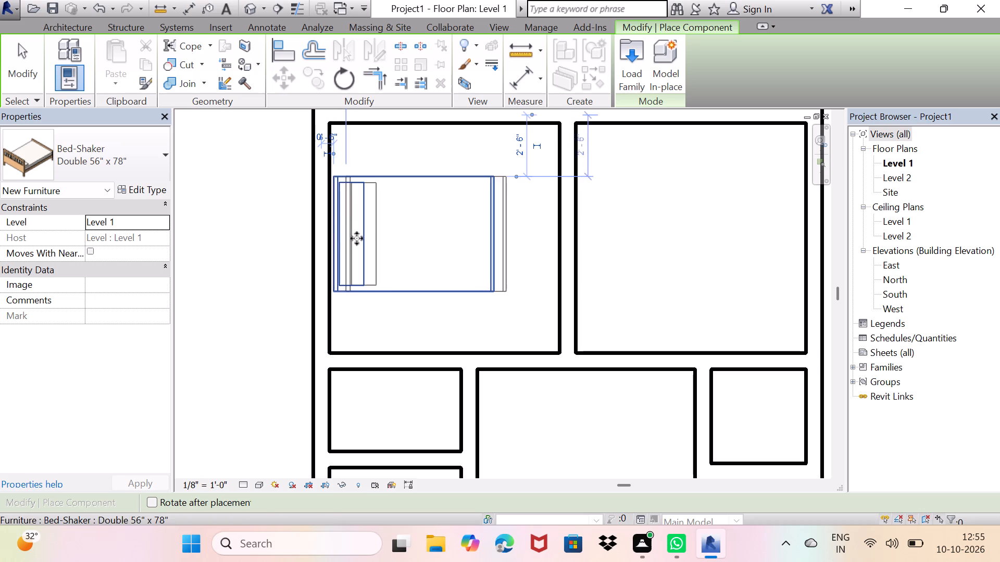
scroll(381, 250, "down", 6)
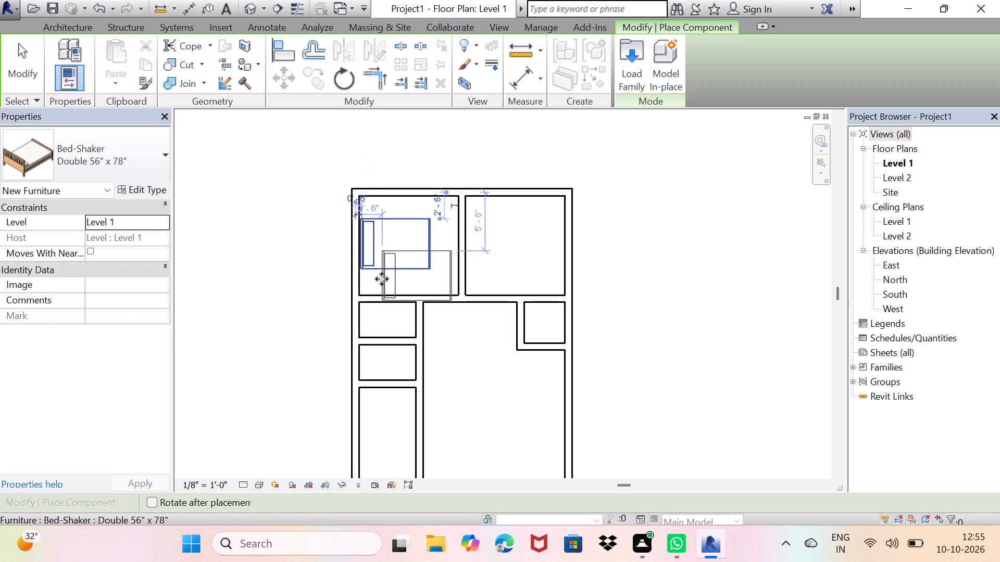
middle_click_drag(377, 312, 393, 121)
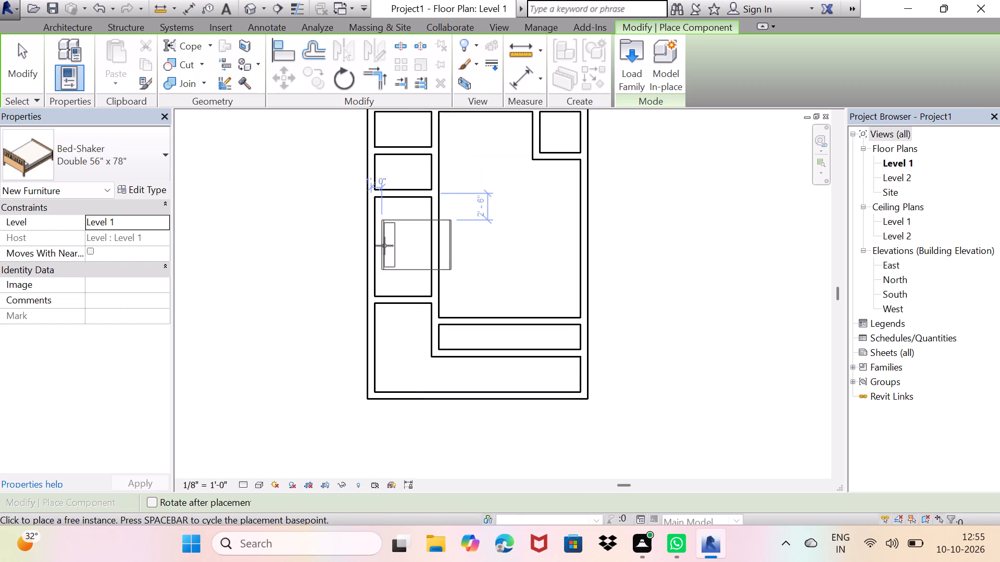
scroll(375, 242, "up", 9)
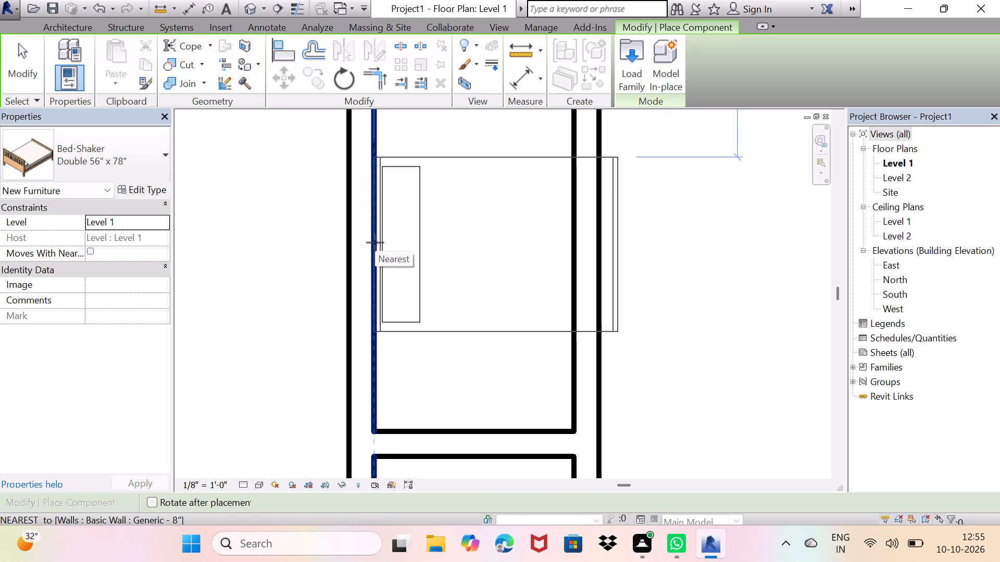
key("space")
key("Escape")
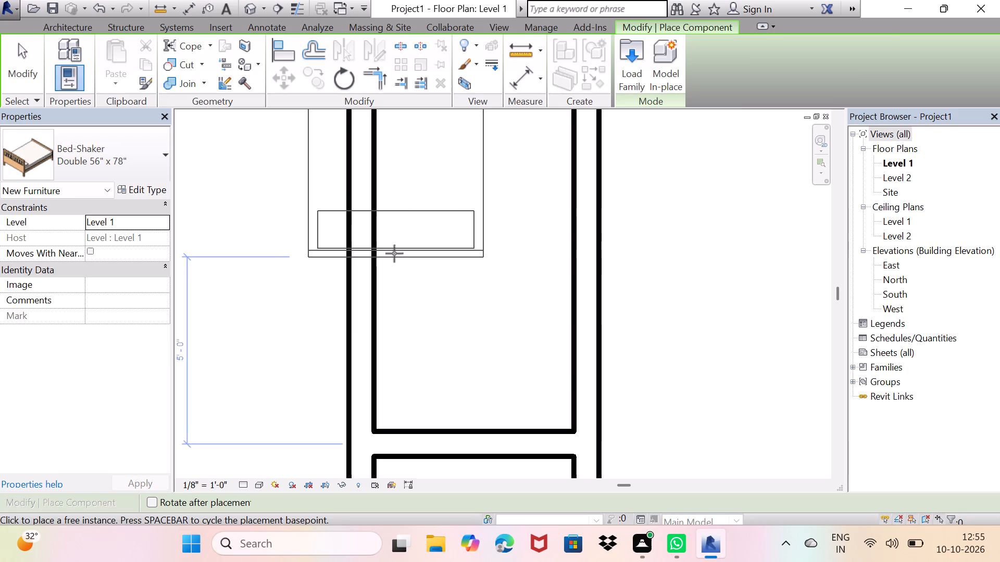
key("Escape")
Offset a copy of the west exterior wall 10' 0" to the east, into the large central room.
middle_click_drag(434, 251, 404, 305)
scroll(404, 305, "down", 3)
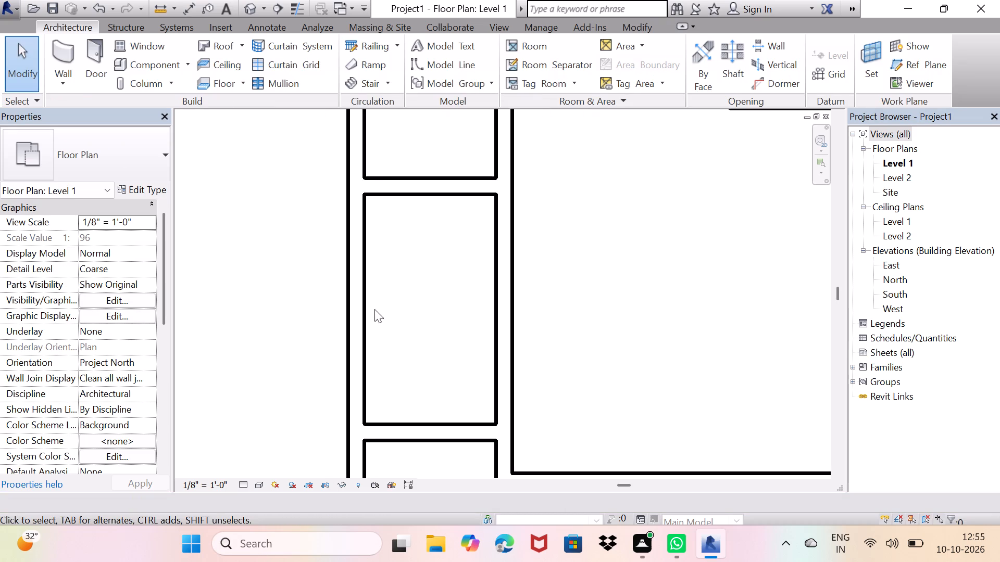
scroll(498, 223, "up", 2)
scroll(498, 222, "down", 1)
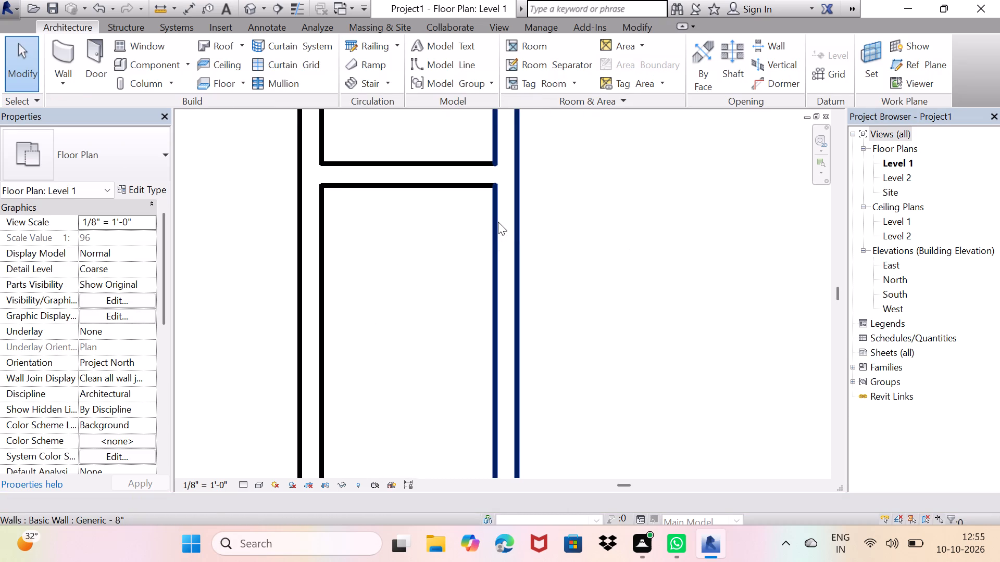
left_click(126, 23)
left_click(92, 30)
left_click(63, 55)
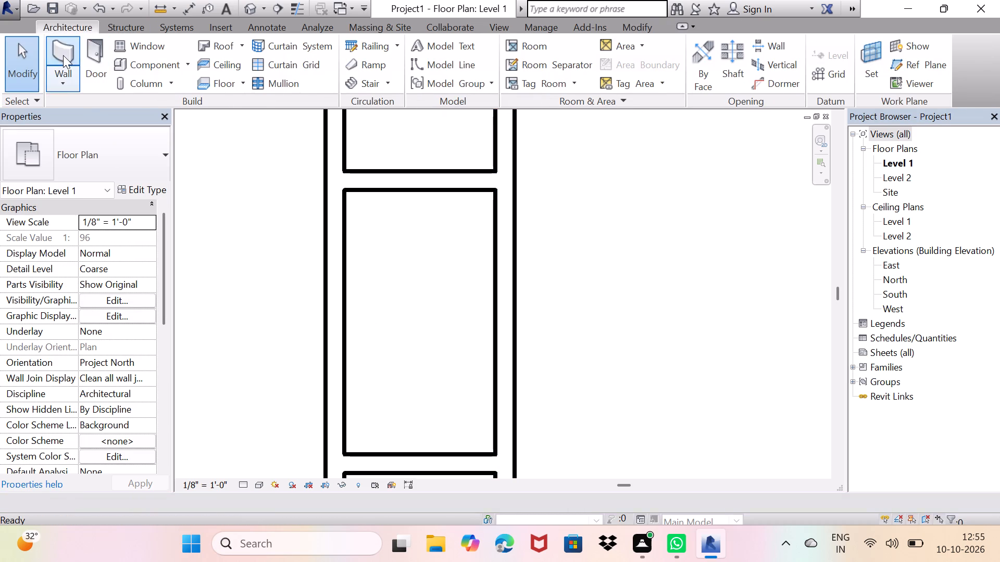
left_click(325, 50)
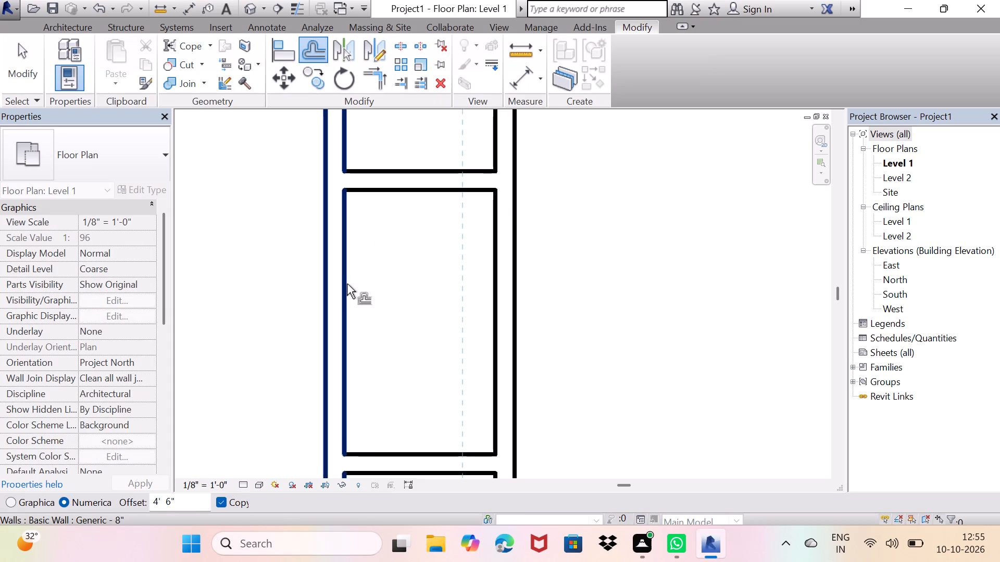
left_click(183, 502)
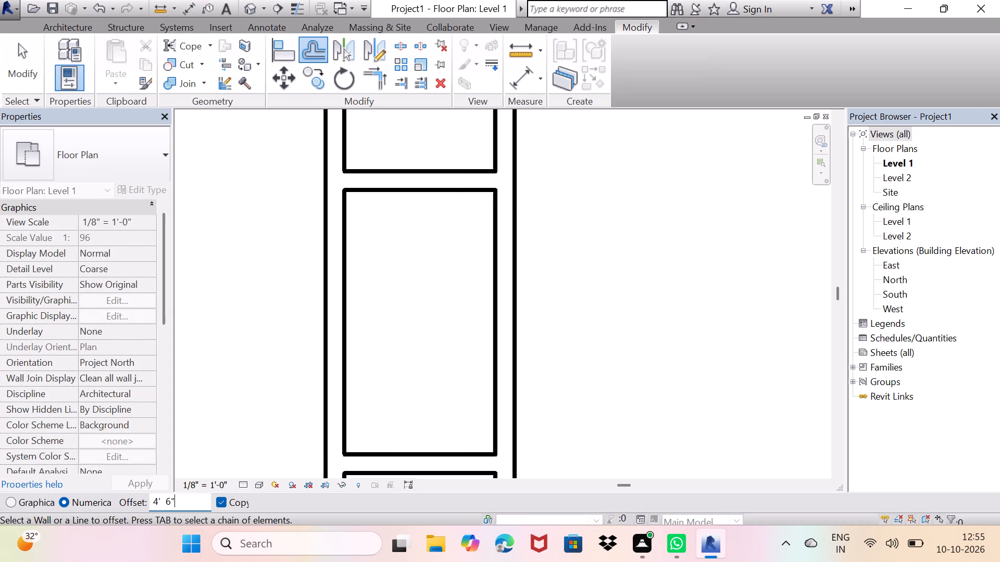
key("BackSpace")
key("BackSpace")
key("BackSpace")
key("BackSpace")
key("BackSpace")
key("BackSpace")
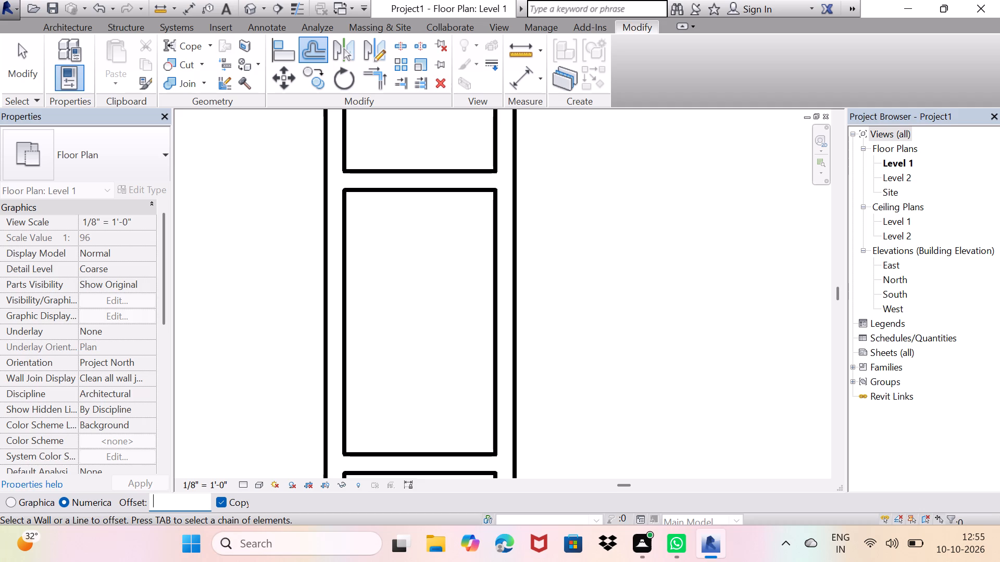
type("10'")
key("Return")
left_click(341, 343)
middle_click_drag(530, 296, 504, 331)
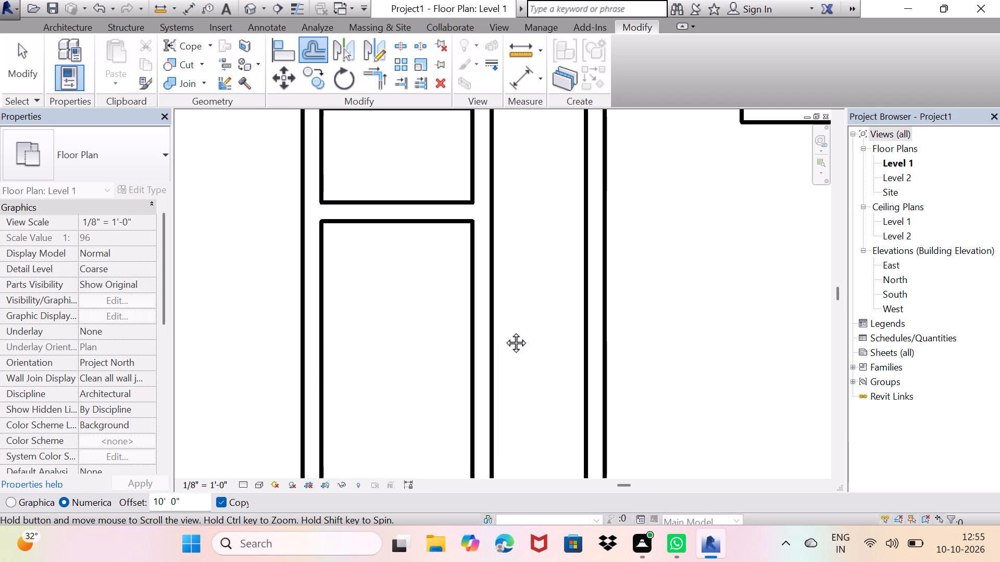
middle_click_drag(504, 331, 504, 333)
Trim the new offset wall into corners with the cross walls bounding the tall western room on its north and south sides.
left_click(373, 80)
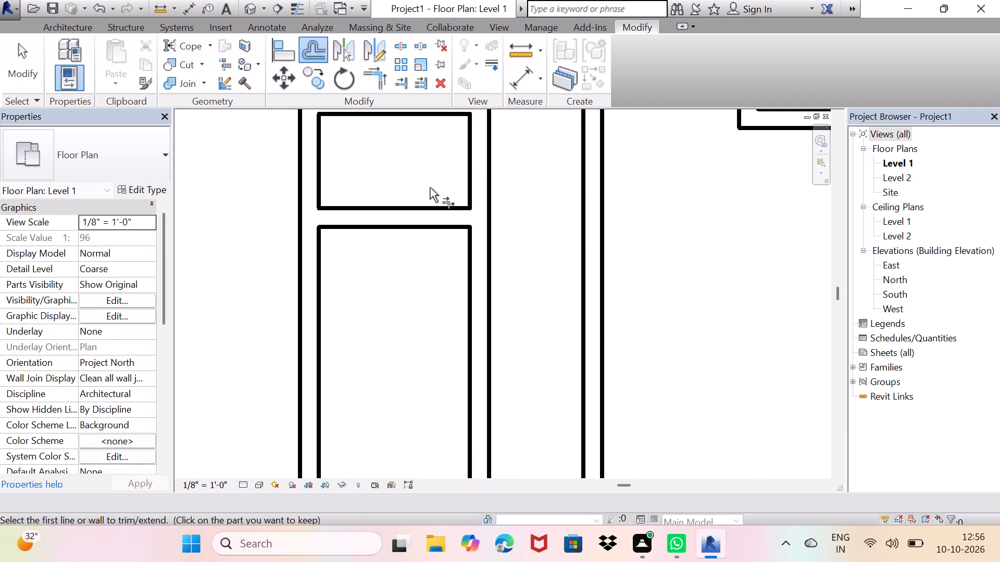
left_click(441, 218)
left_click(595, 221)
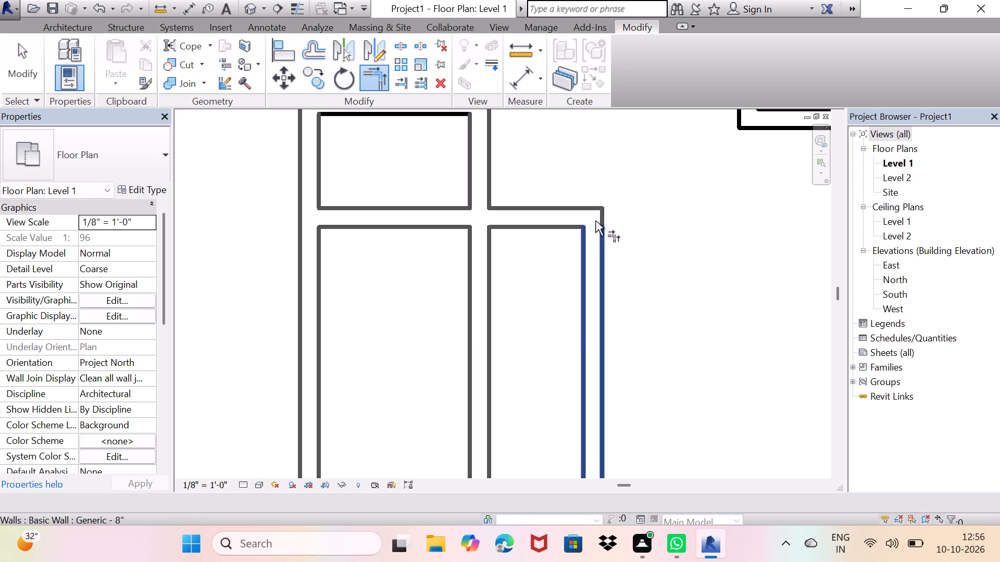
scroll(577, 244, "down", 4)
middle_click_drag(586, 334, 589, 267)
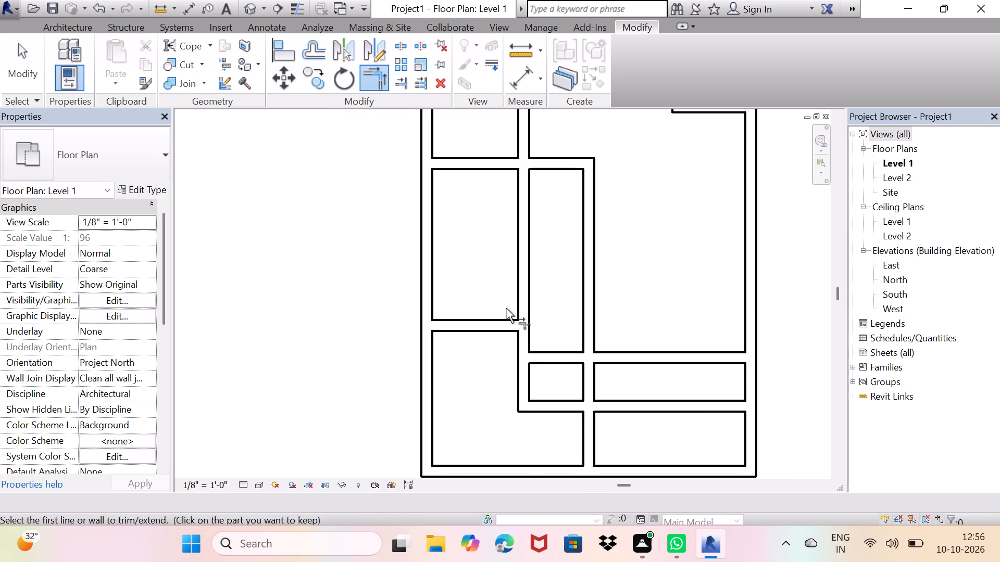
left_click(517, 324)
left_click(589, 324)
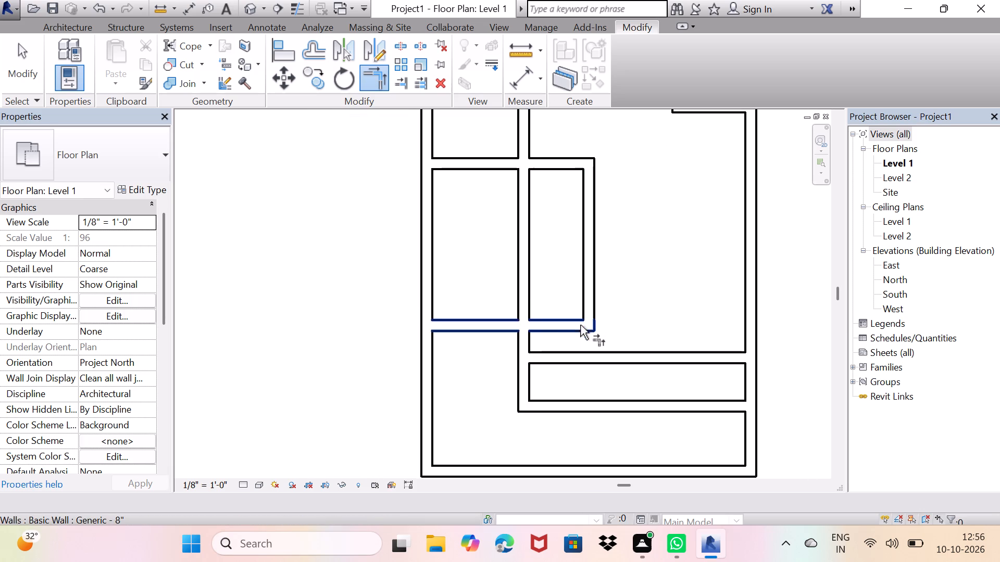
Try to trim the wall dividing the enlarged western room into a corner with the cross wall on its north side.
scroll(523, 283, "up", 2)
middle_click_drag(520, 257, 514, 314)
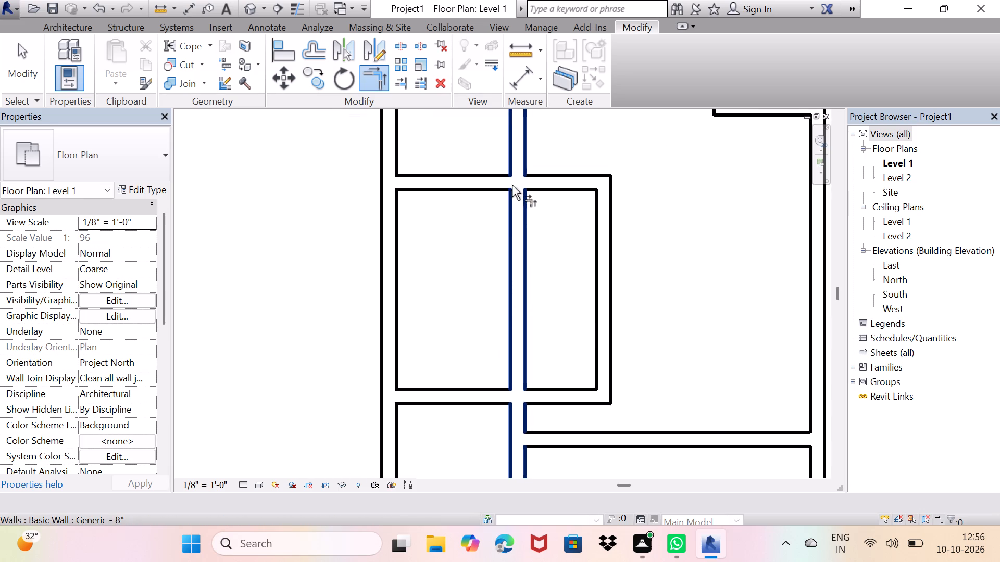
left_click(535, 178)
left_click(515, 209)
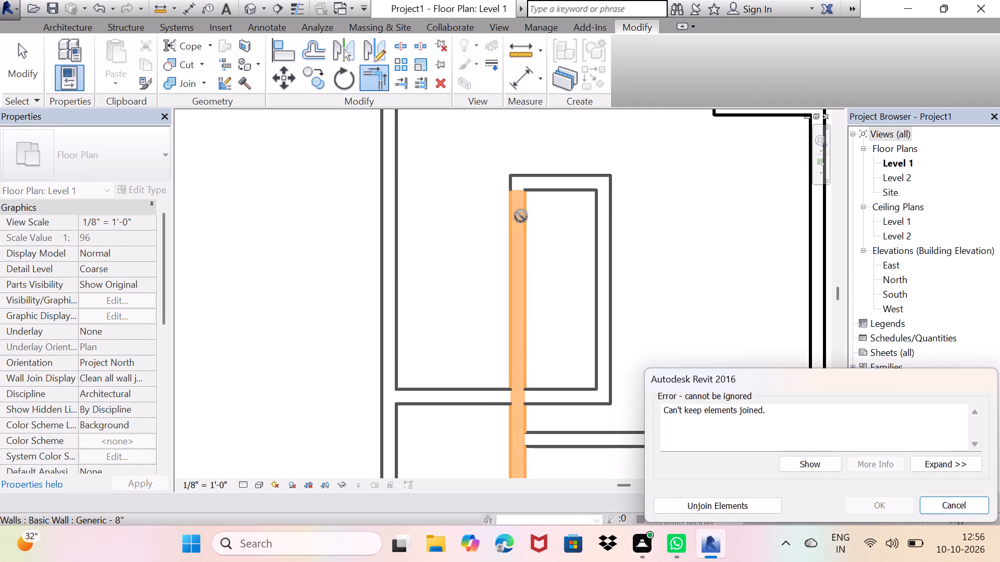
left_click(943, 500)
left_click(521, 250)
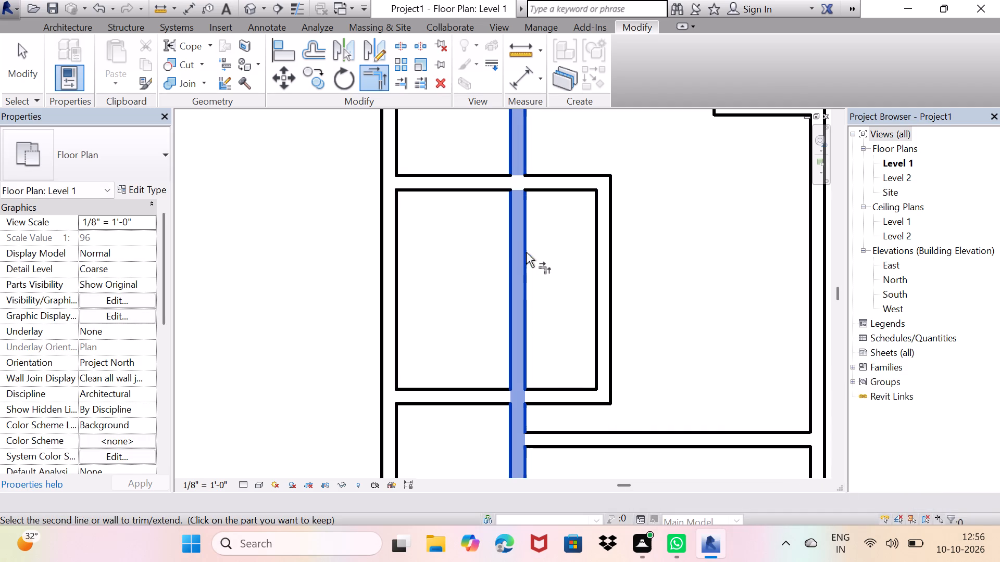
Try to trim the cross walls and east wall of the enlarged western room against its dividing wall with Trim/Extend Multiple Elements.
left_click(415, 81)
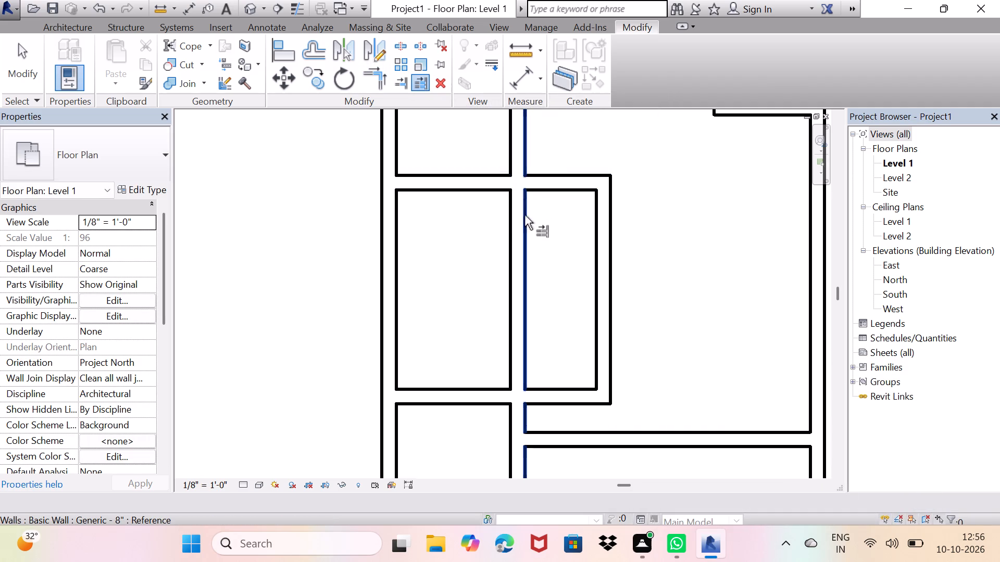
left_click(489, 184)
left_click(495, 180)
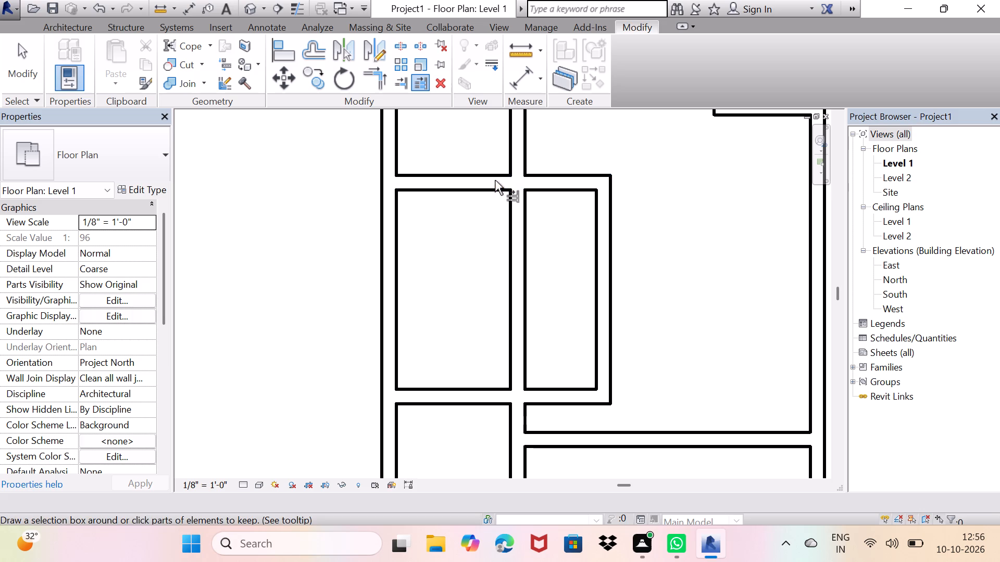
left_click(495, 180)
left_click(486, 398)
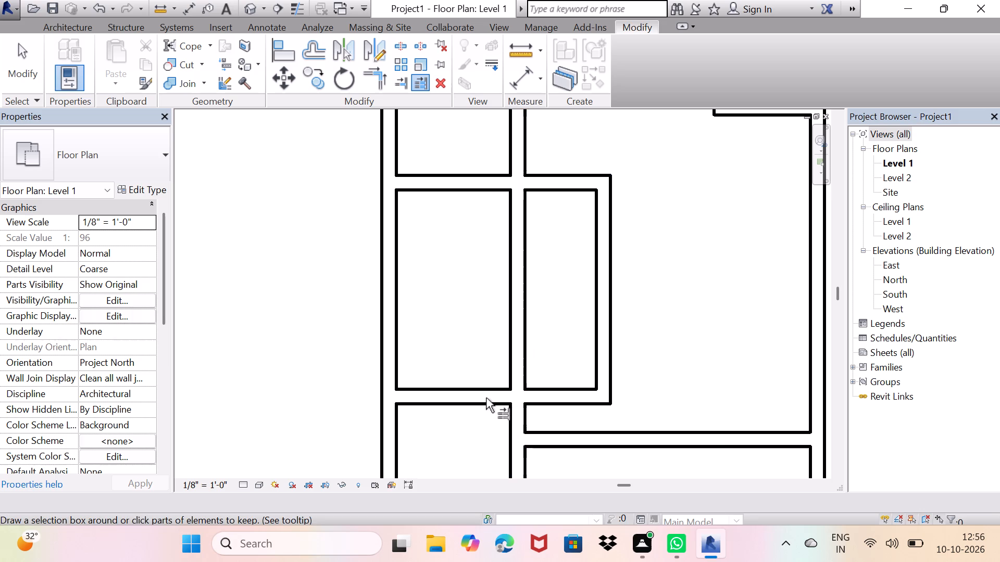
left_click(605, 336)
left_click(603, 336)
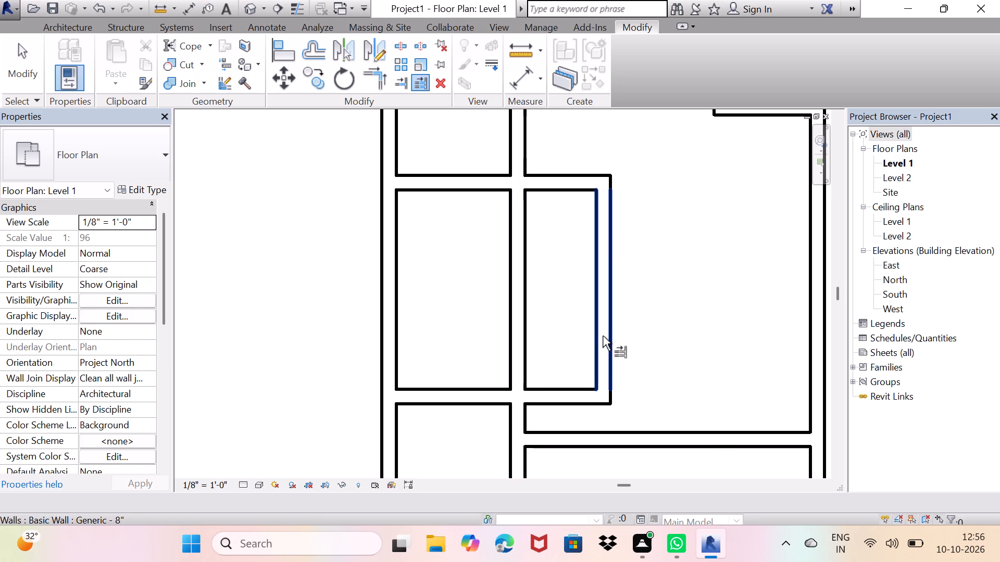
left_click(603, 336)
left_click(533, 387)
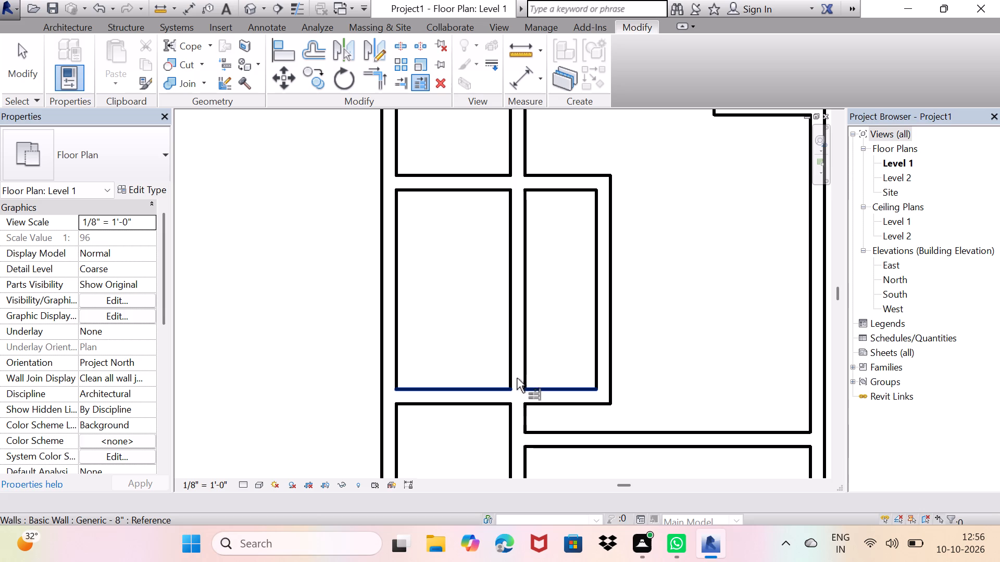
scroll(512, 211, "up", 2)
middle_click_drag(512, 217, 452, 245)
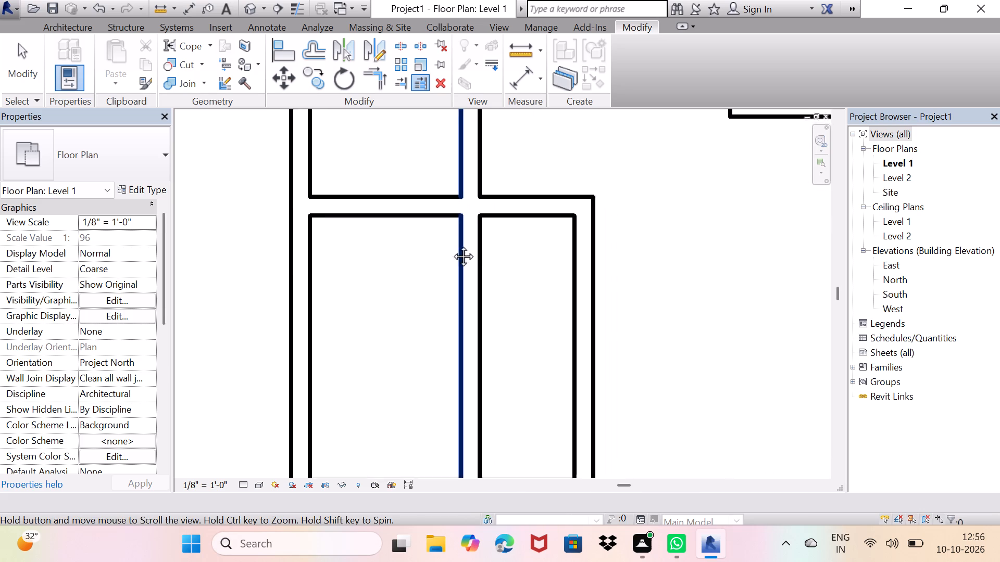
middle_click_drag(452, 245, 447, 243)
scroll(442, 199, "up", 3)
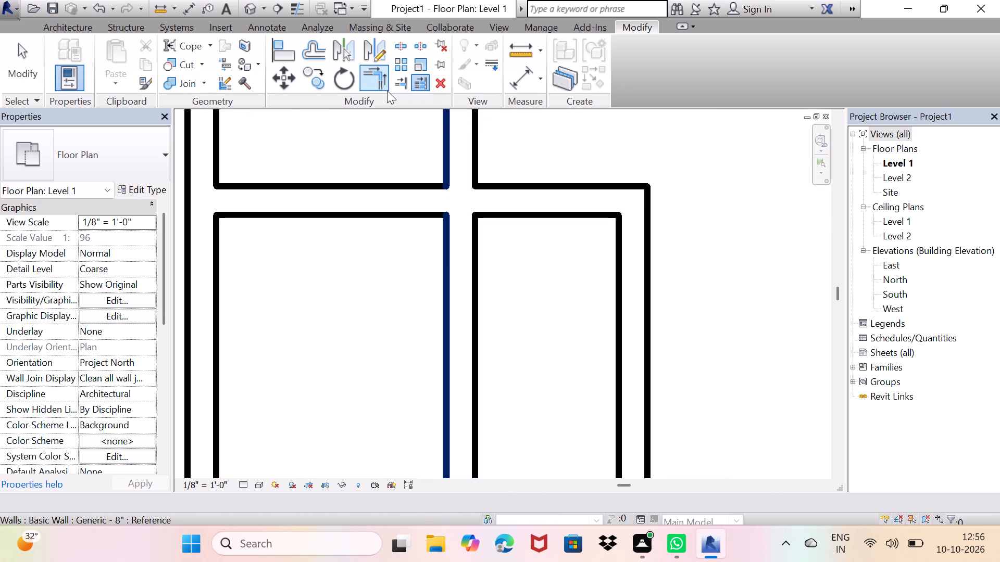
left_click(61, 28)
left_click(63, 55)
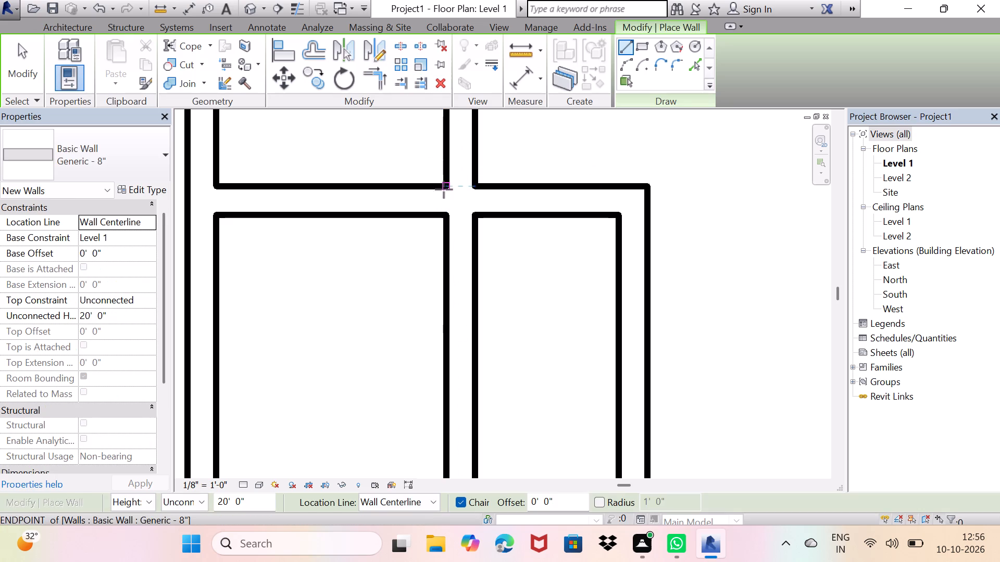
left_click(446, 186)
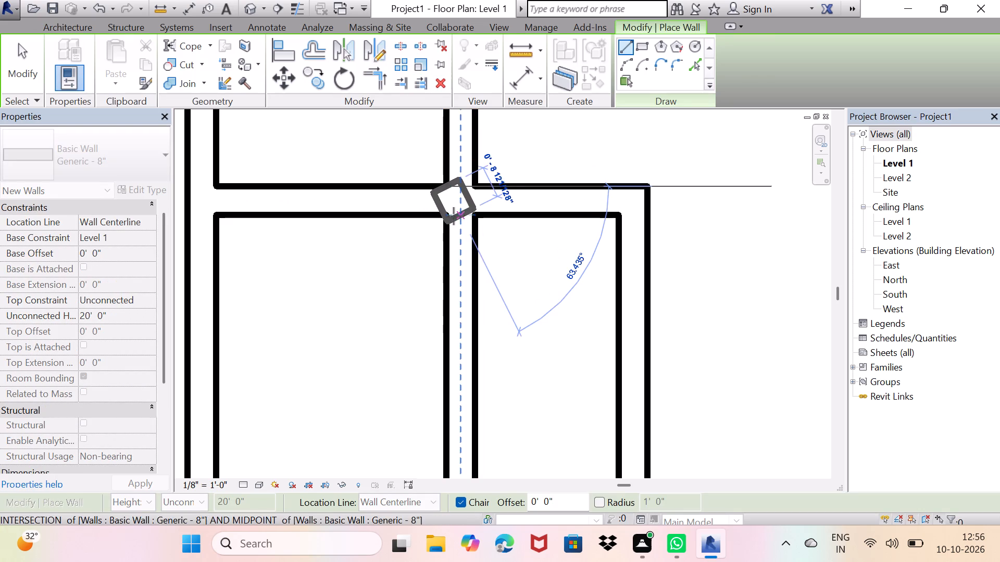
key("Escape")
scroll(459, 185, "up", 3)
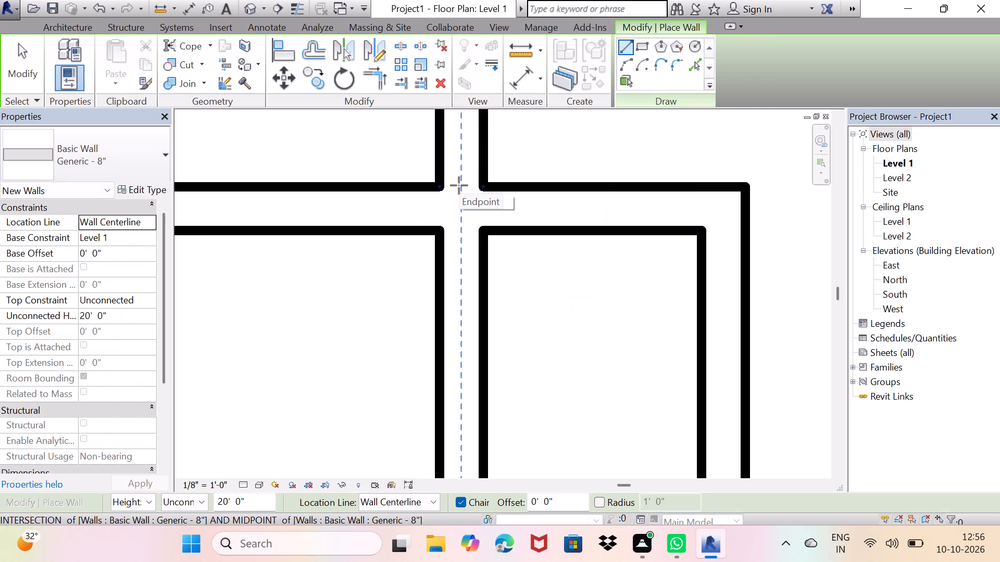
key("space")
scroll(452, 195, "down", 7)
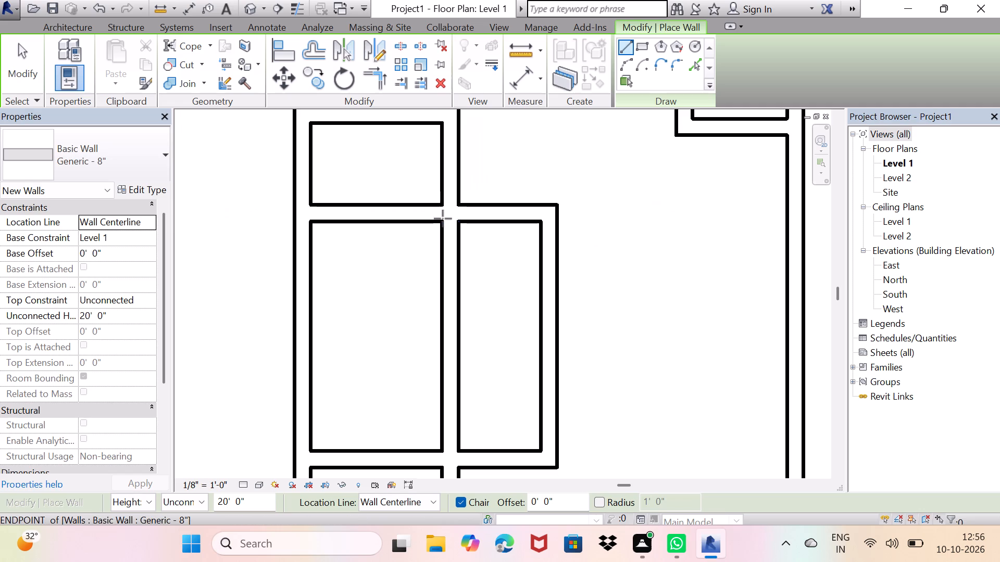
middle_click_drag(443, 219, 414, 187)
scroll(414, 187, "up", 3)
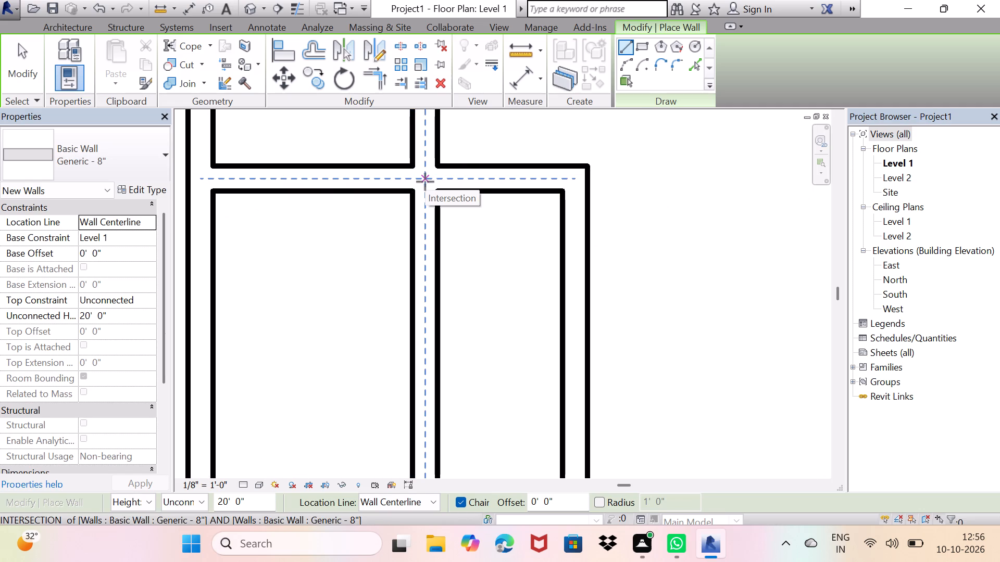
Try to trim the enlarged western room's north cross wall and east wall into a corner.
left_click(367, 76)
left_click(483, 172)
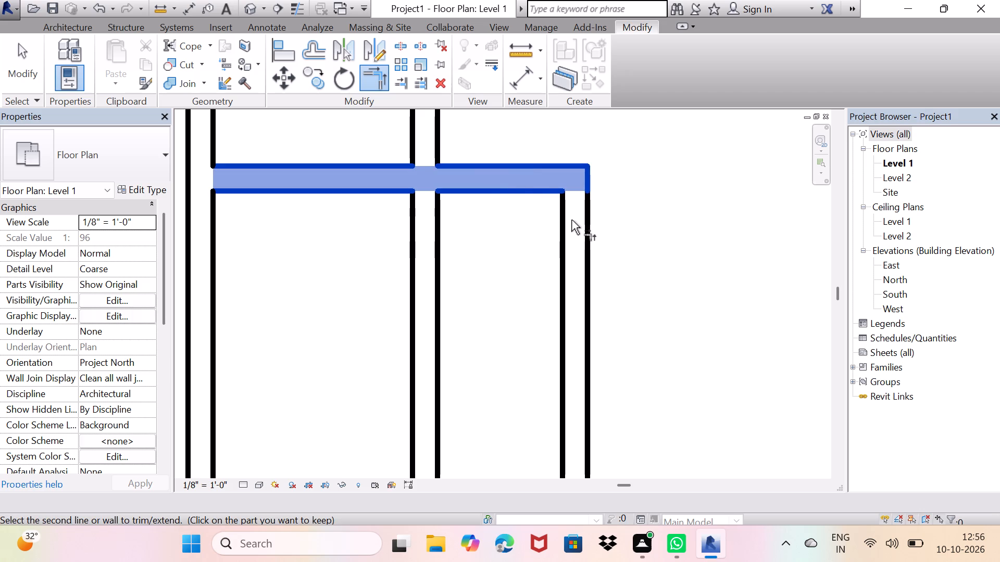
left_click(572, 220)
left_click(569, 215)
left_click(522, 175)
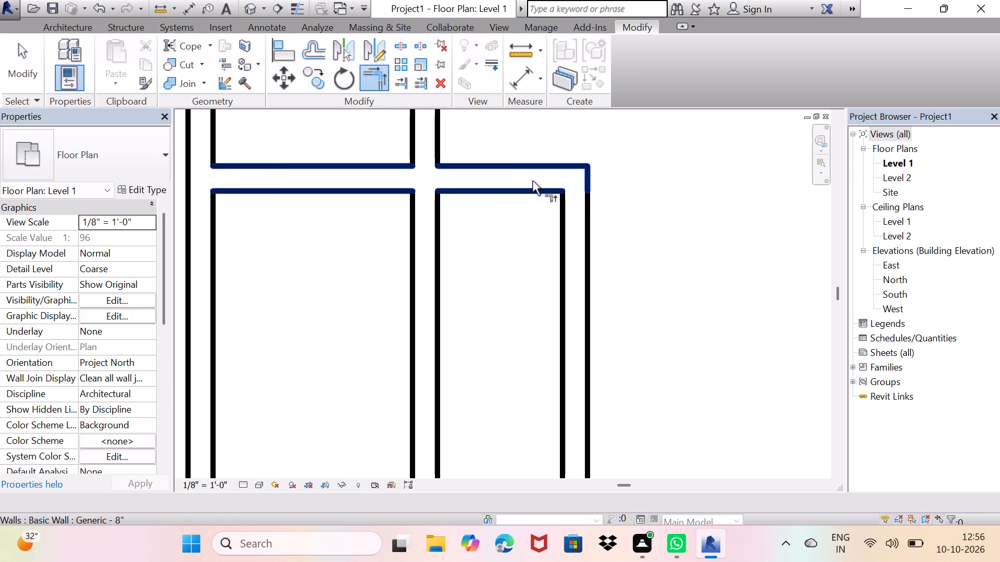
Split the enlarged western room's dividing wall with a 0' 1" joint gap just inside the north cross wall.
scroll(536, 189, "down", 3)
middle_click_drag(488, 188, 536, 288)
scroll(498, 206, "down", 1)
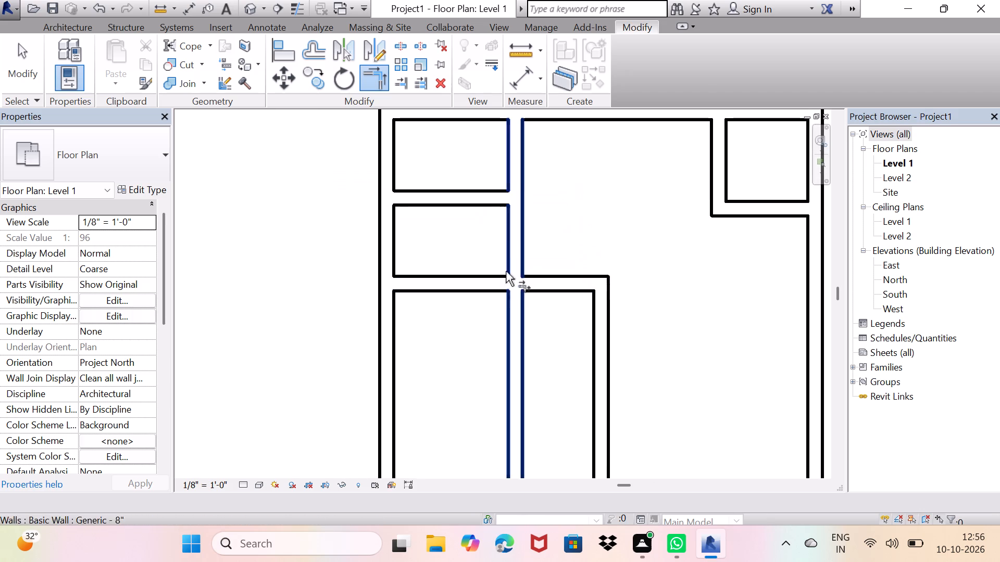
scroll(518, 284, "up", 3)
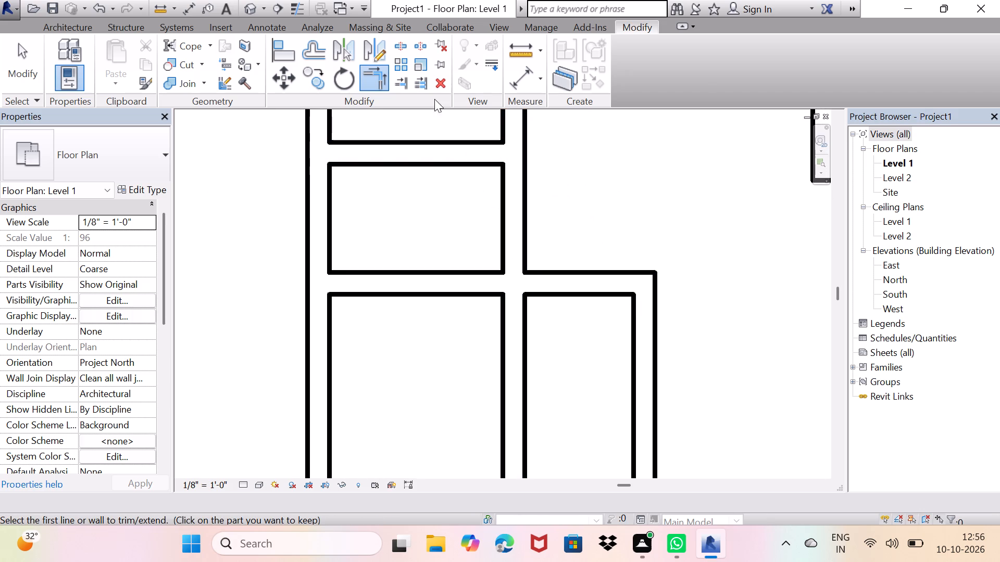
left_click(421, 49)
scroll(517, 331, "up", 5)
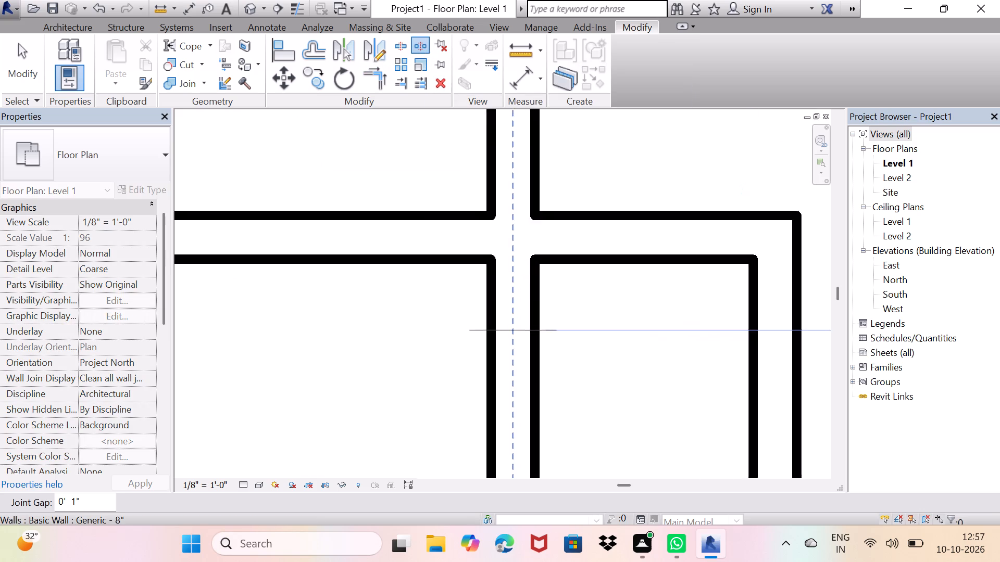
scroll(514, 328, "up", 2)
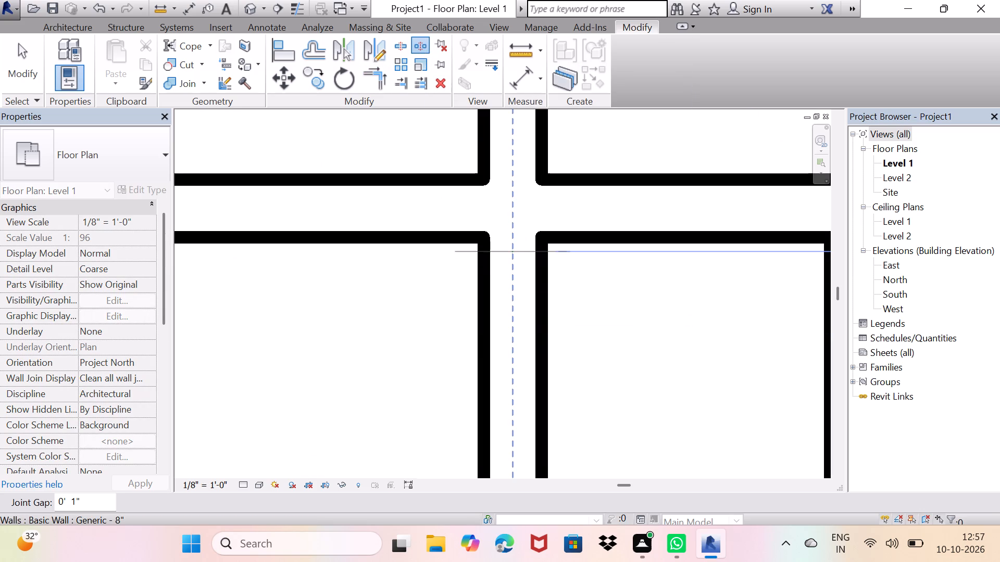
scroll(517, 248, "up", 7)
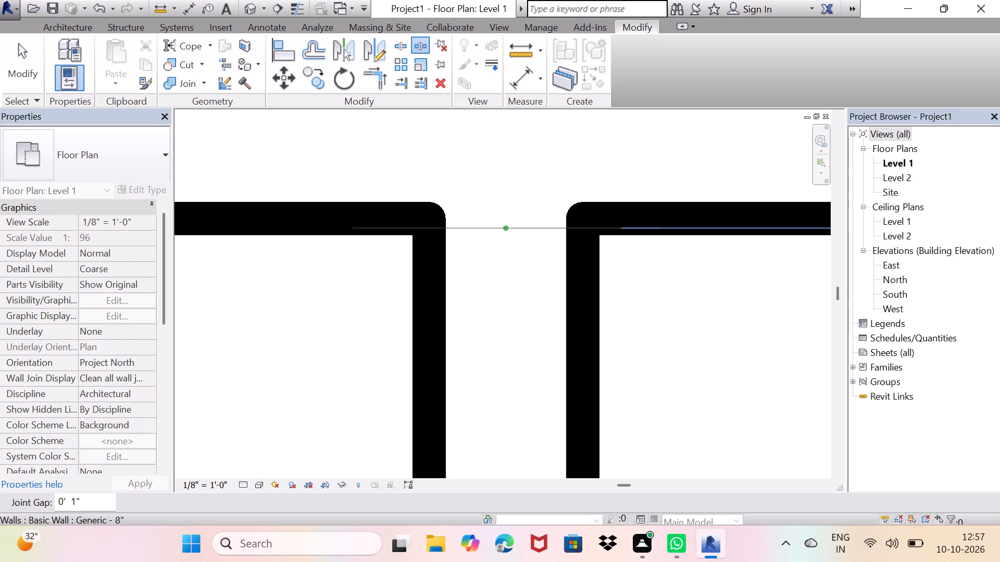
left_click(582, 227)
Split the same dividing wall with a 0' 1" joint gap just inside the room's south cross wall.
scroll(572, 244, "down", 13)
middle_click_drag(580, 337, 580, 328)
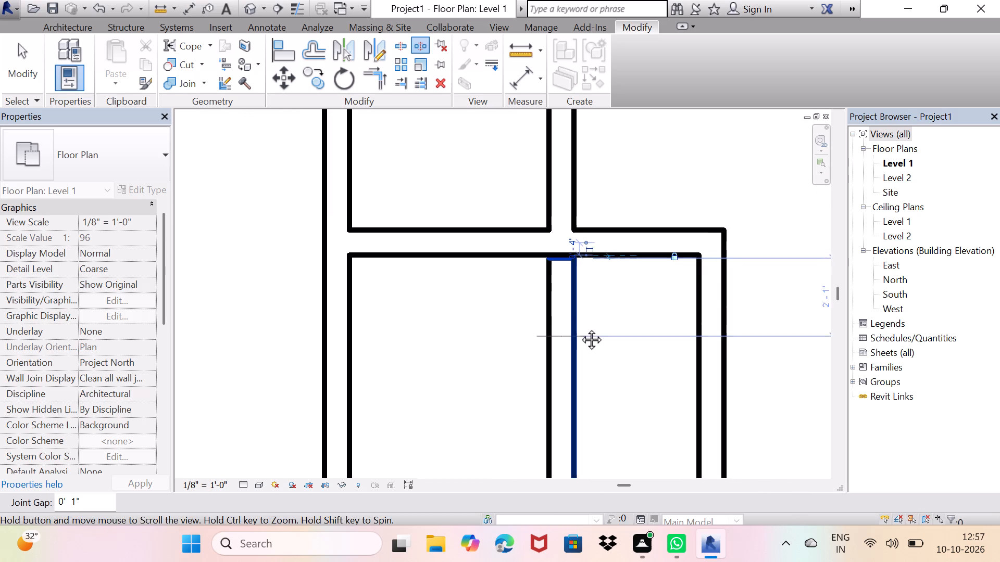
middle_click_drag(580, 328, 561, 193)
middle_click_drag(560, 437, 565, 346)
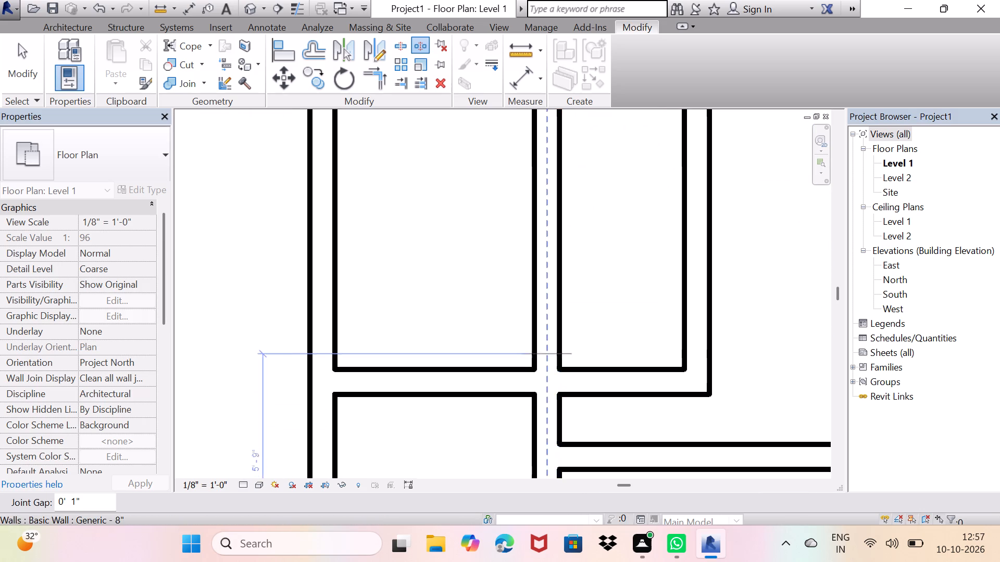
scroll(553, 378, "up", 5)
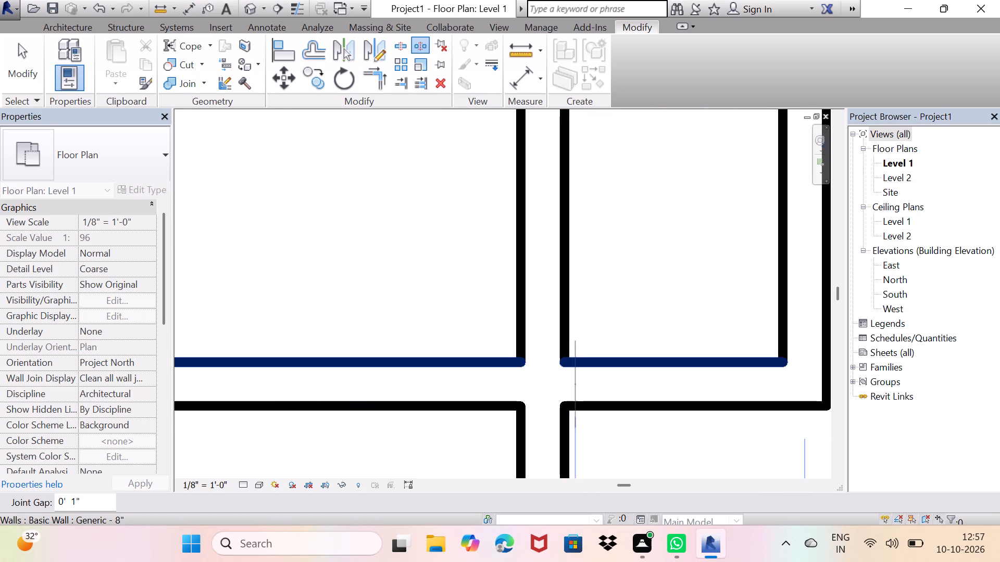
scroll(573, 359, "up", 2)
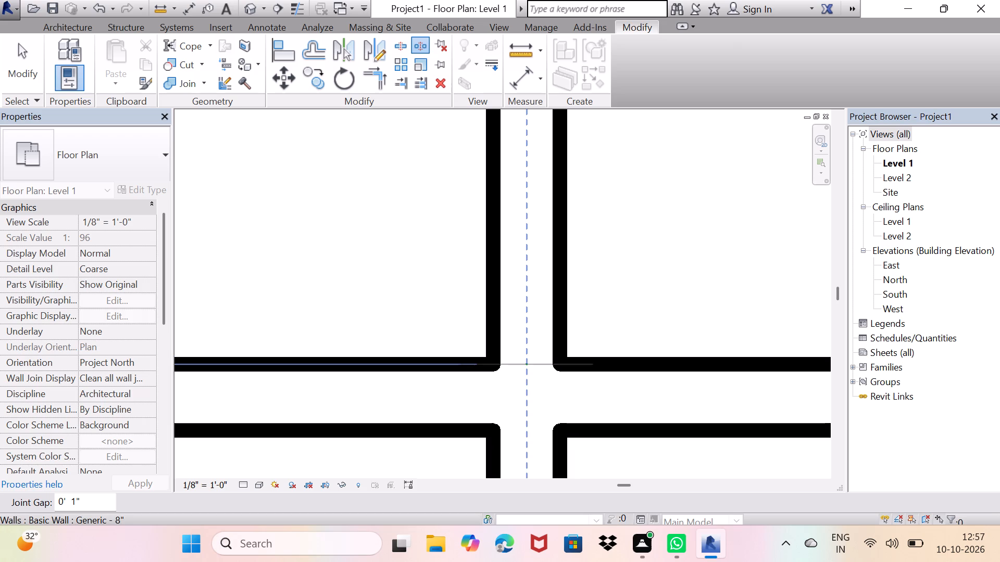
left_click(524, 362)
scroll(533, 348, "down", 2)
key("space")
middle_click_drag(569, 261, 569, 316)
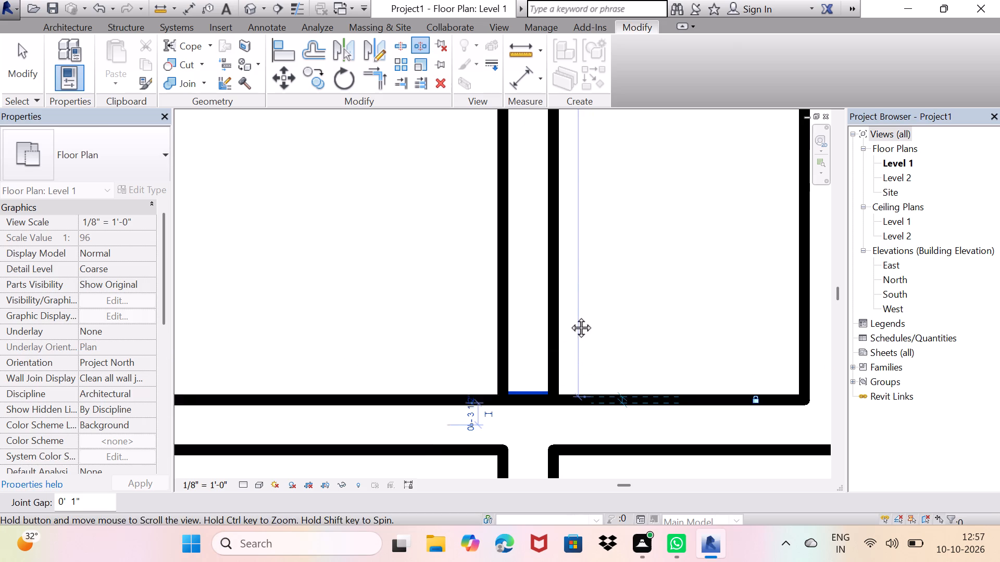
middle_click_drag(569, 316, 569, 352)
key("Escape")
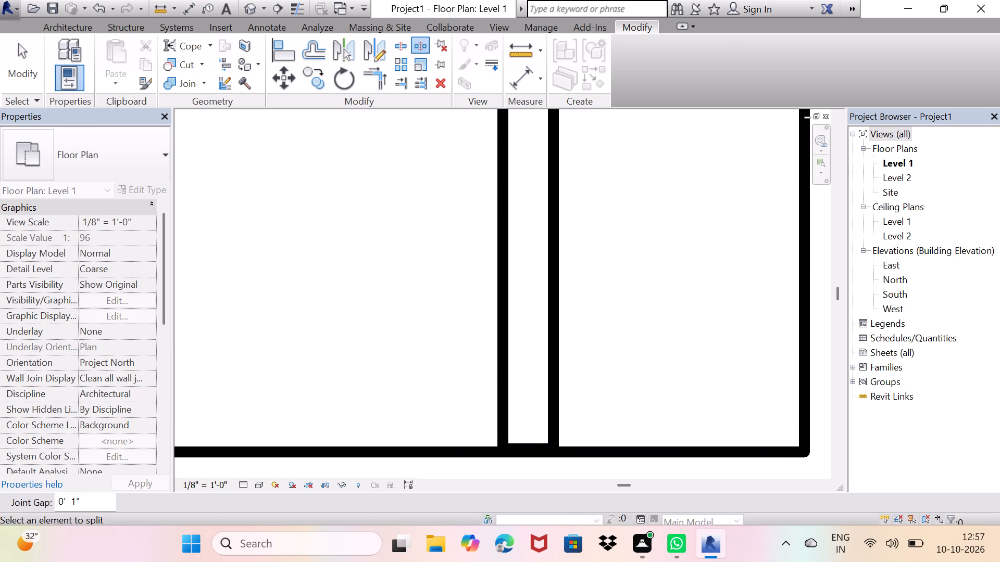
key("Escape")
Delete the dividing wall segment between the two splits so the enlarged western room is one space.
left_click(554, 346)
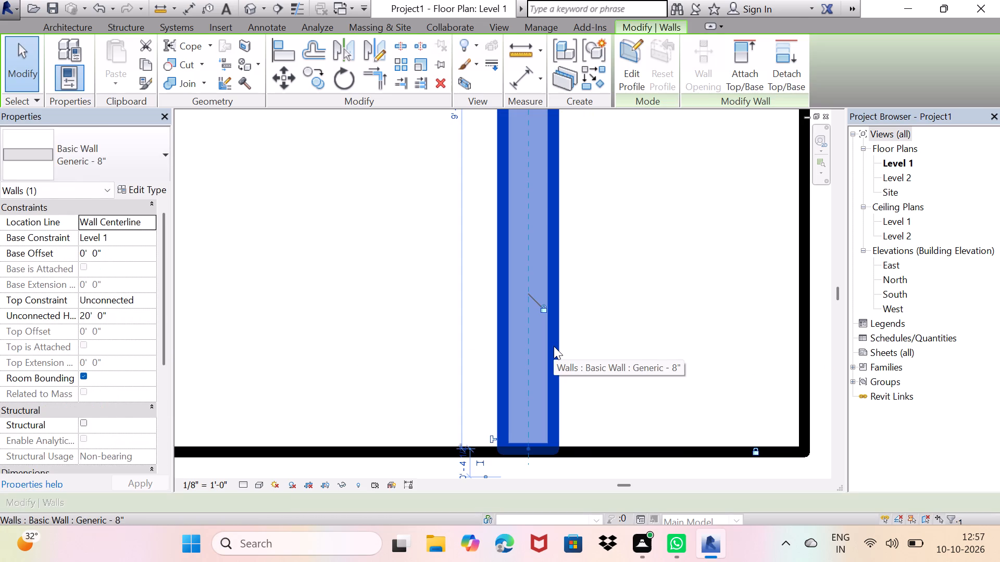
key("Delete")
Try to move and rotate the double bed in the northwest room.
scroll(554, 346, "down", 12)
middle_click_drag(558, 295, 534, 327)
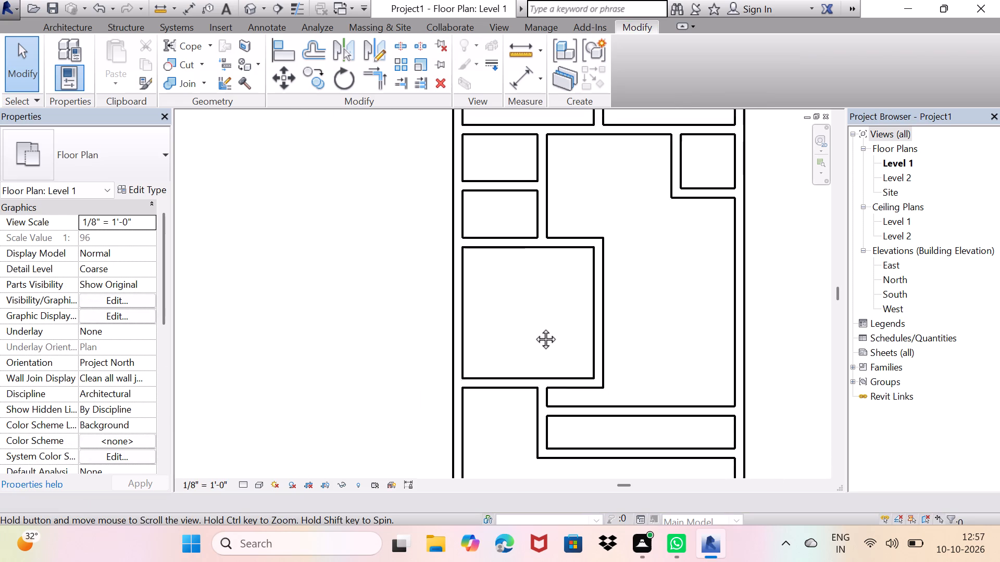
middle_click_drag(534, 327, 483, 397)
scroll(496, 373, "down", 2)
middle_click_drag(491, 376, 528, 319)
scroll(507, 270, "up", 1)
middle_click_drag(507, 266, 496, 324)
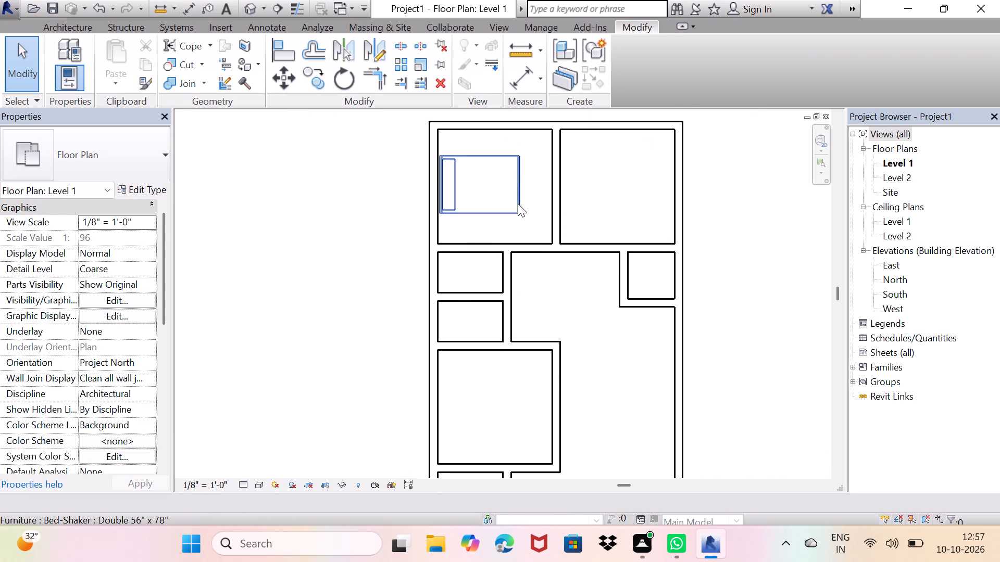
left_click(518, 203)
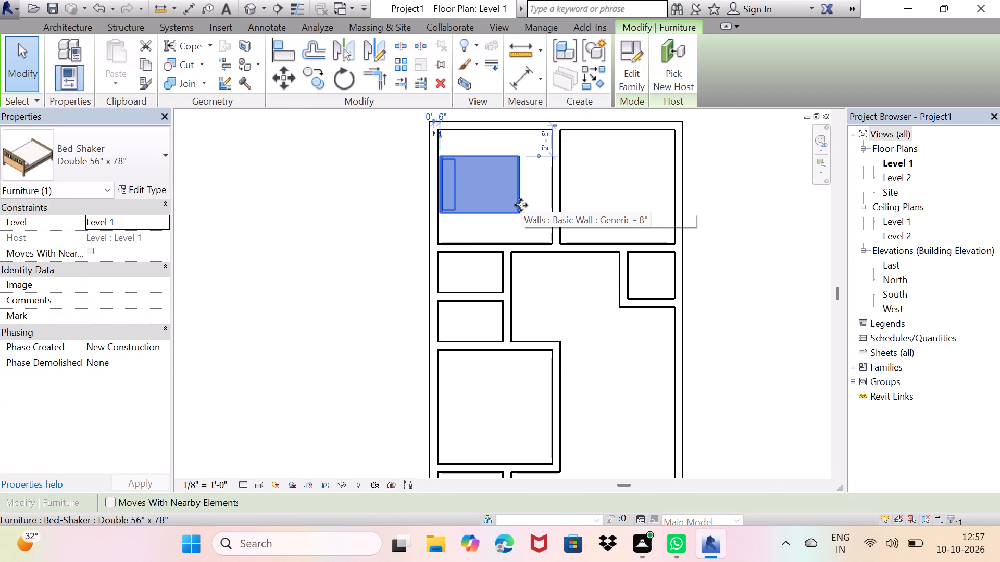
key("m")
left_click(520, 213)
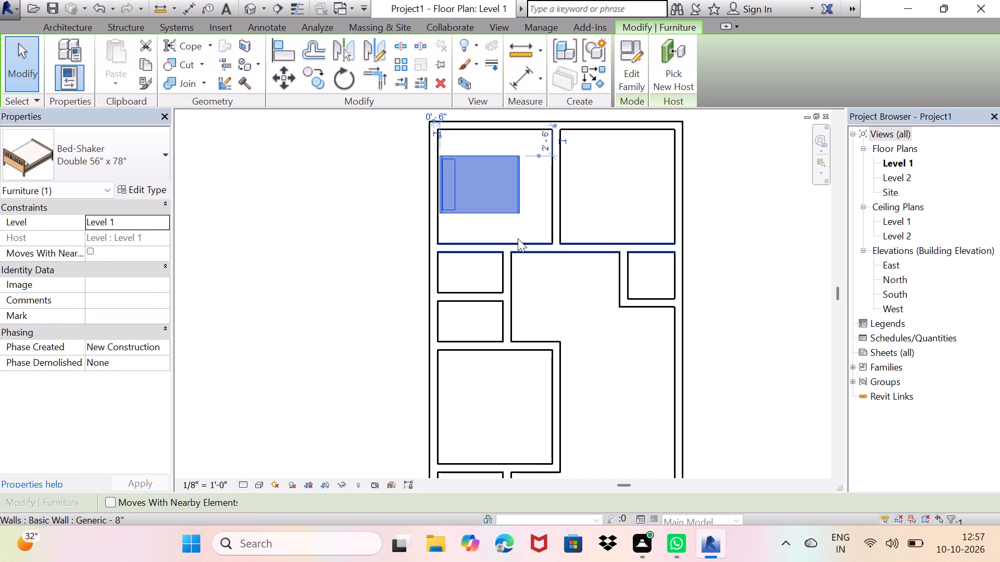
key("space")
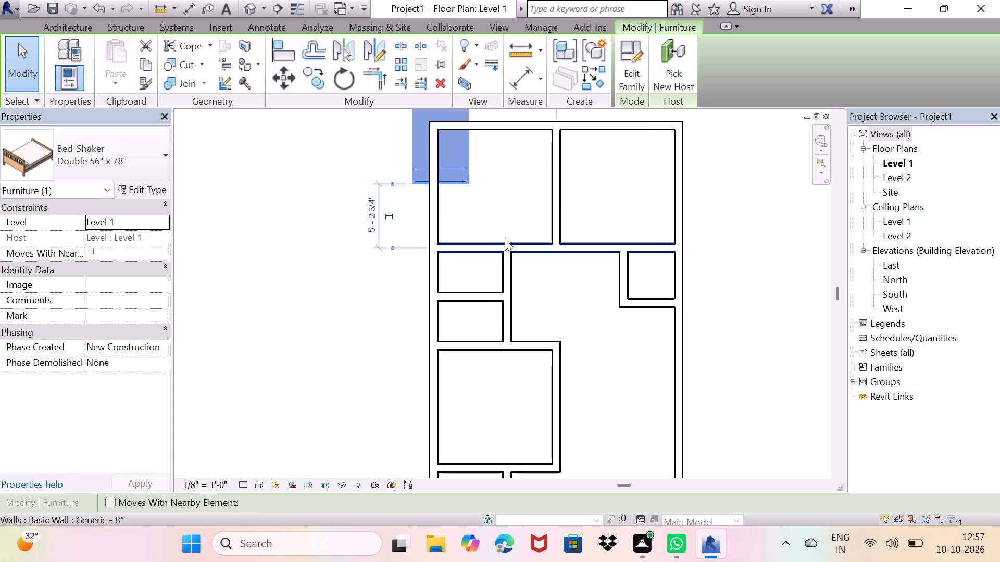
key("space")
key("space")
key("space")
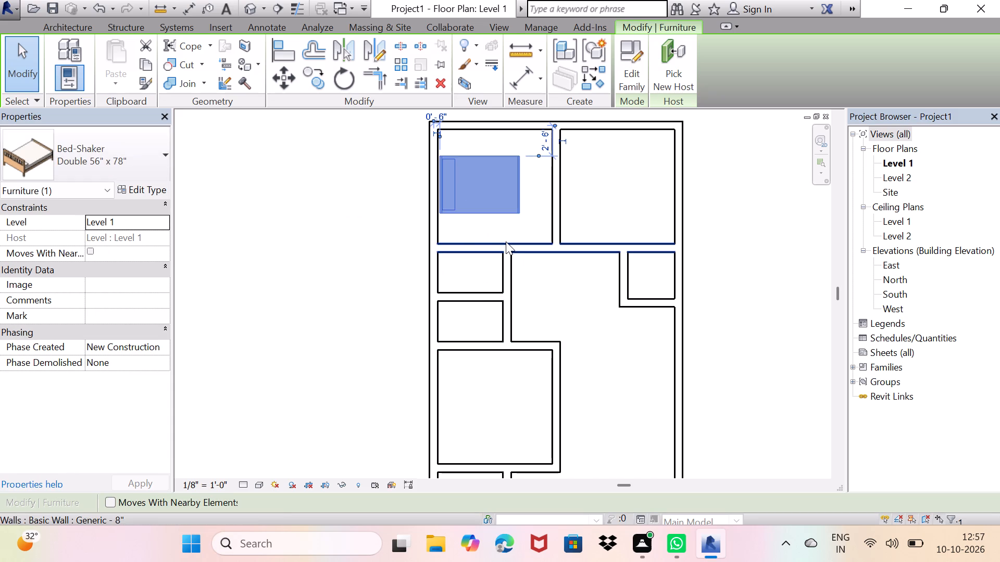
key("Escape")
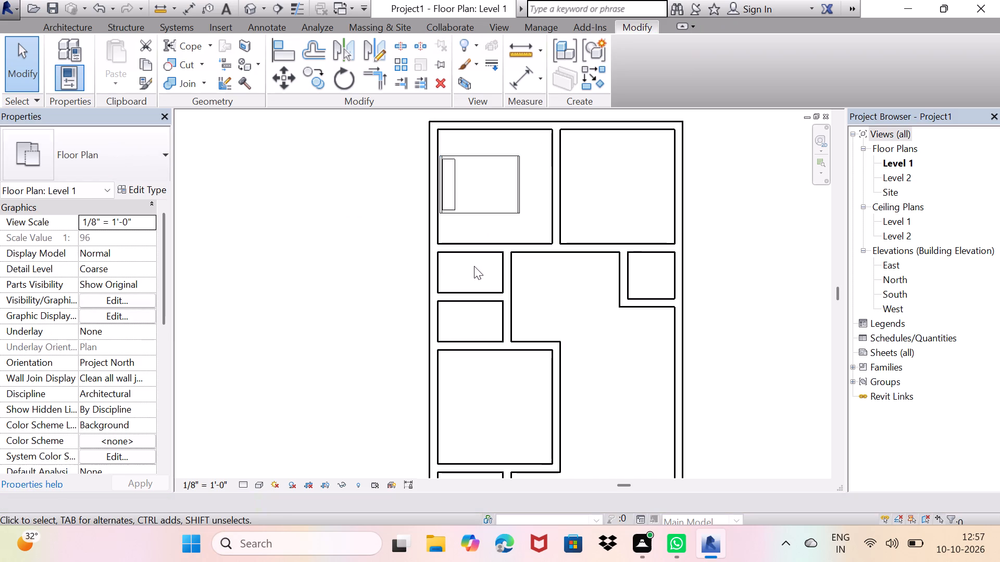
Load the Bed-Shaker family from the Beds folder of the US Imperial furniture library as the component for placement.
left_click(53, 29)
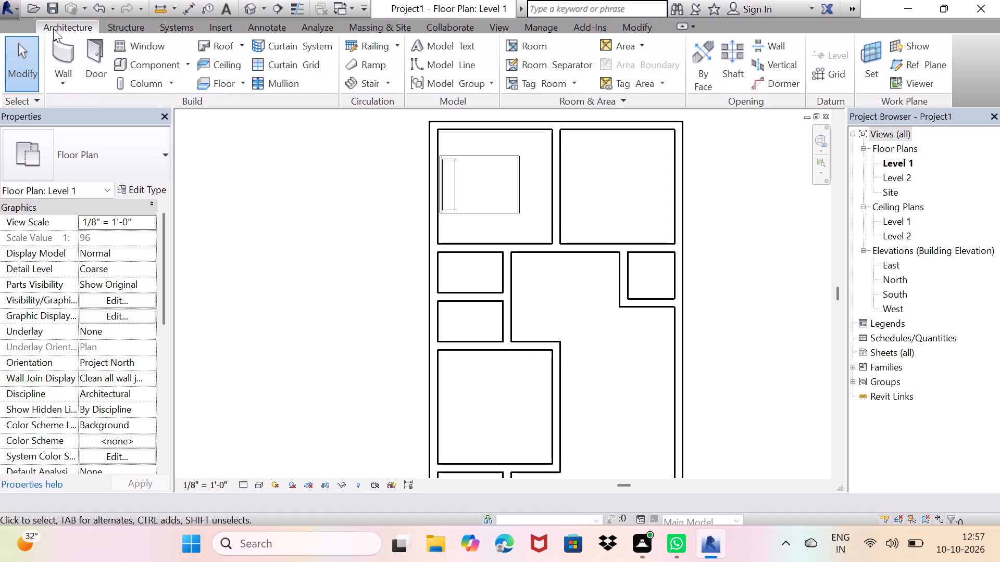
left_click(157, 64)
left_click(618, 50)
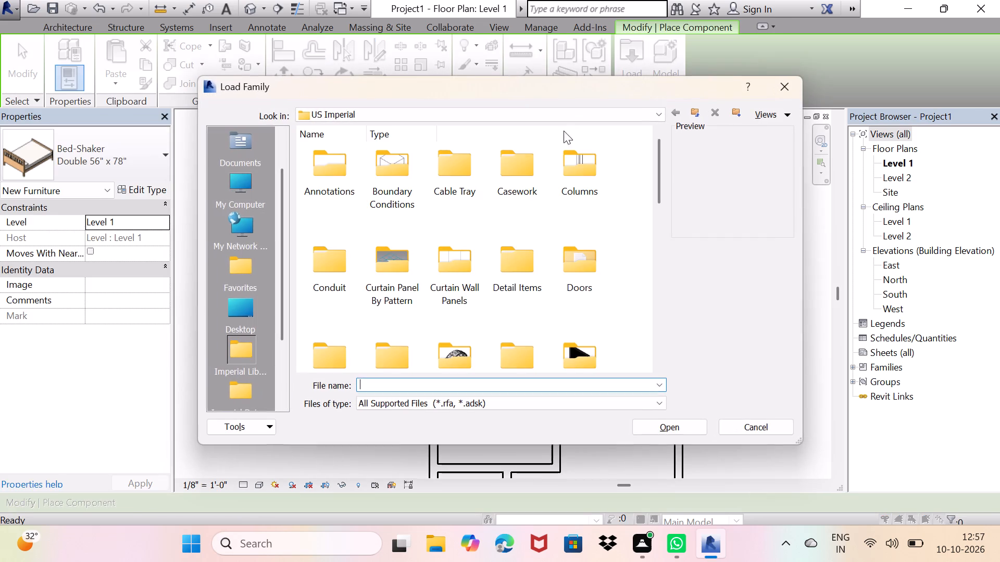
scroll(652, 223, "down", 2)
scroll(582, 203, "up", 2)
scroll(579, 277, "down", 1)
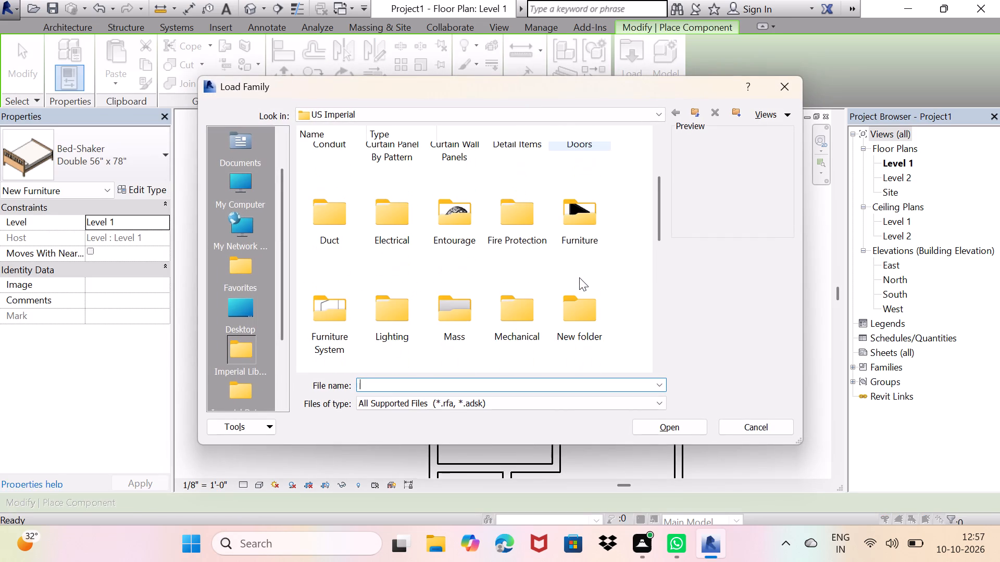
left_click(581, 220)
double_click(581, 220)
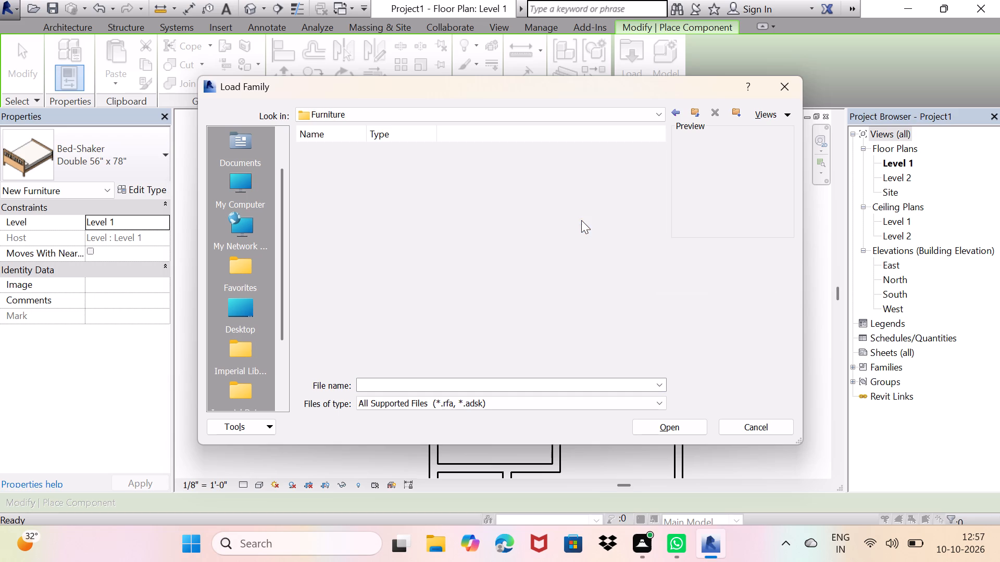
double_click(335, 175)
left_click(507, 159)
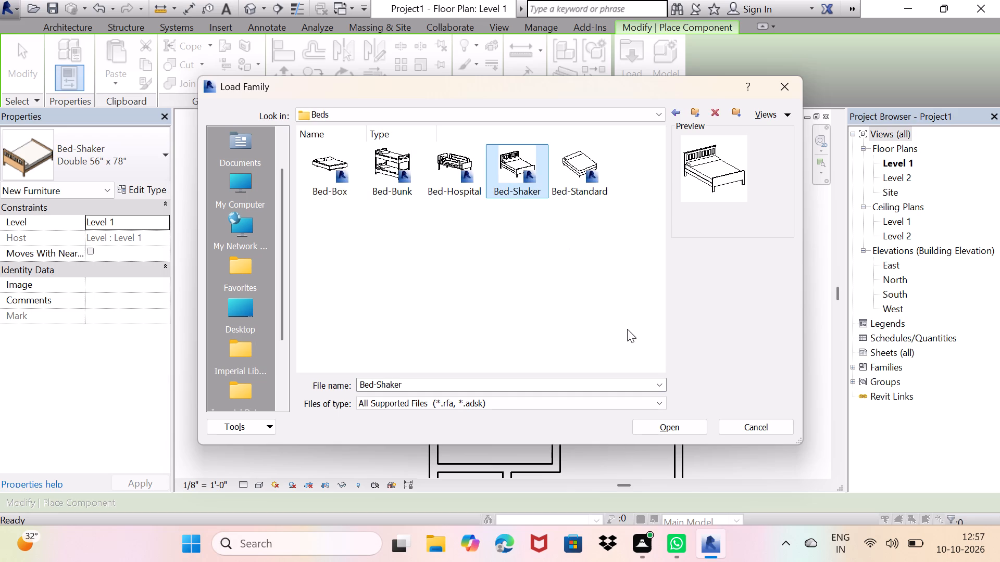
left_click(672, 423)
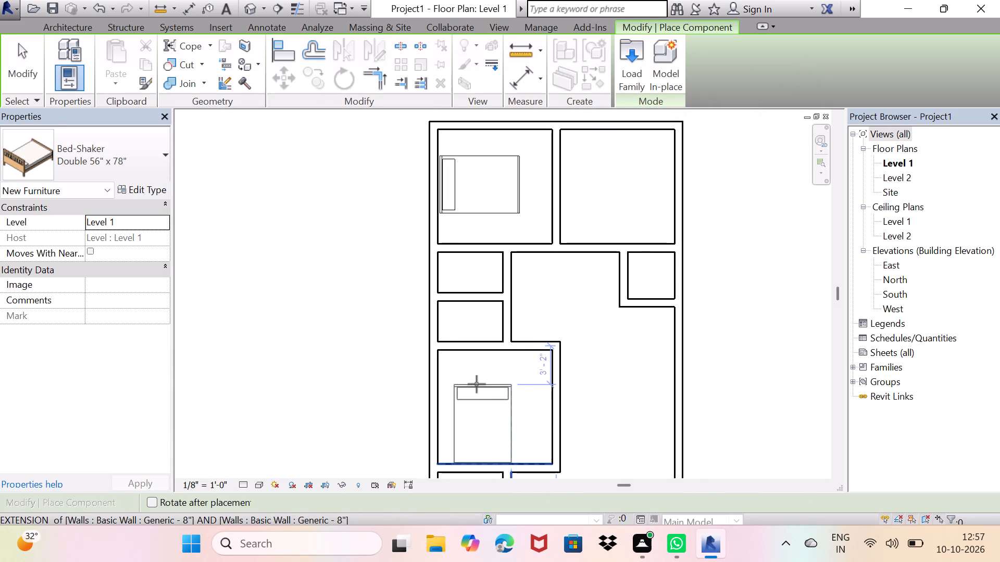
Place a rotated Bed-Shaker Double 56" x 78" in the enlarged western room, headboard against the west wall, about 2' 10" from the north cross wall.
key("space")
key("space")
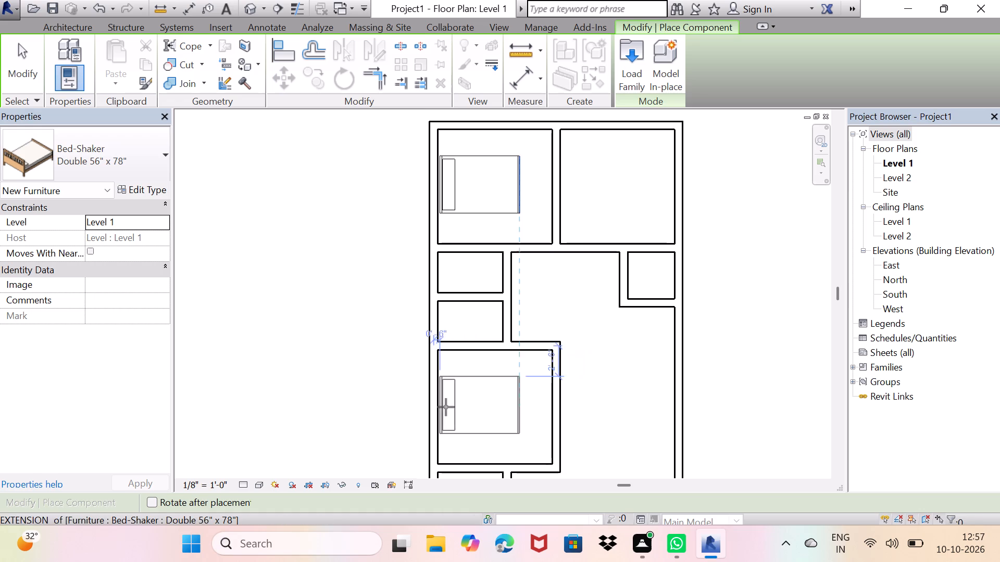
scroll(446, 407, "up", 6)
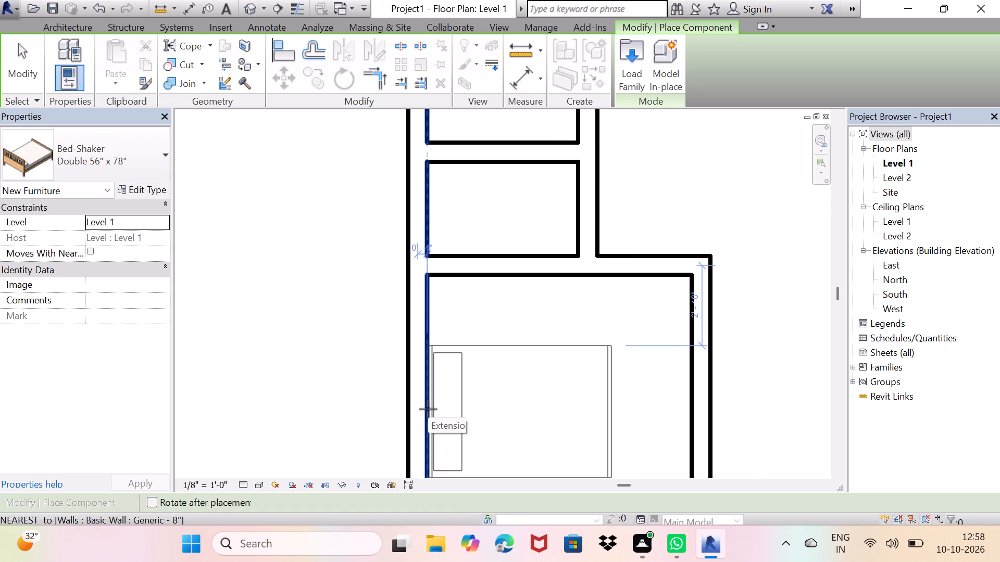
left_click(428, 409)
key("space")
scroll(519, 348, "down", 3)
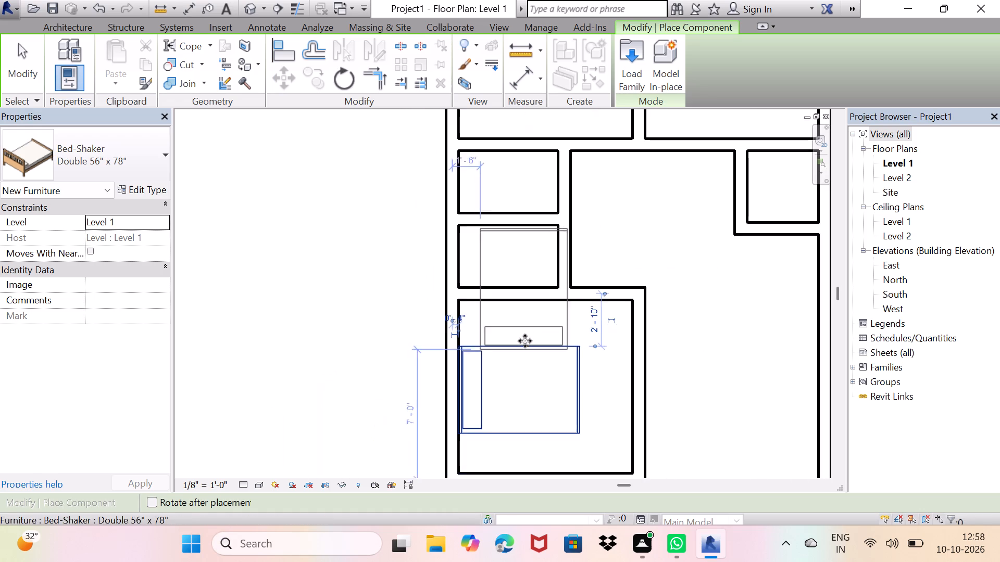
scroll(529, 336, "down", 7)
key("space")
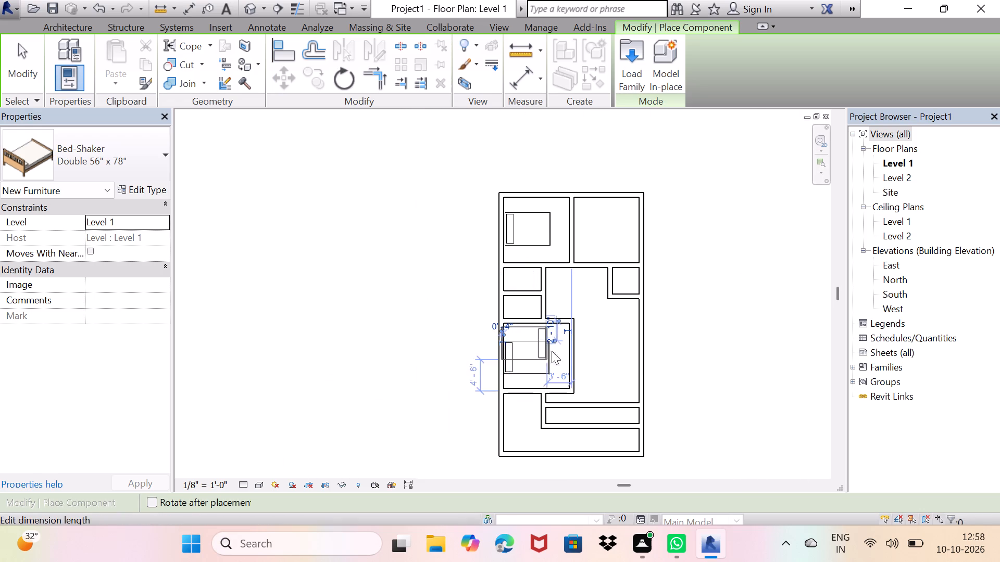
key("Escape")
scroll(560, 353, "up", 2)
key("Escape")
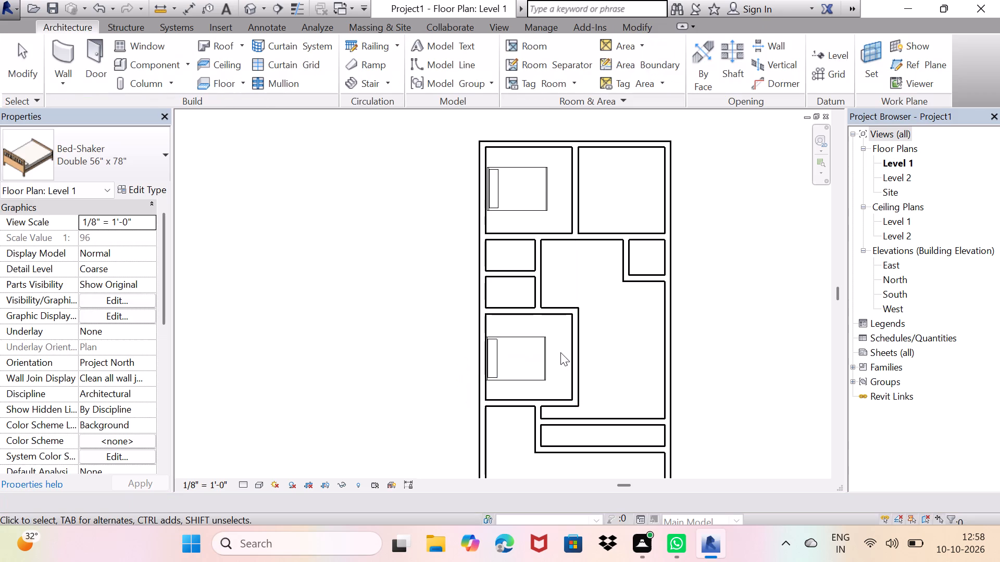
Load the Bed-Hospital family from the Beds folder of the US Imperial furniture library as the component for placement.
scroll(559, 352, "up", 2)
middle_click_drag(559, 351, 554, 380)
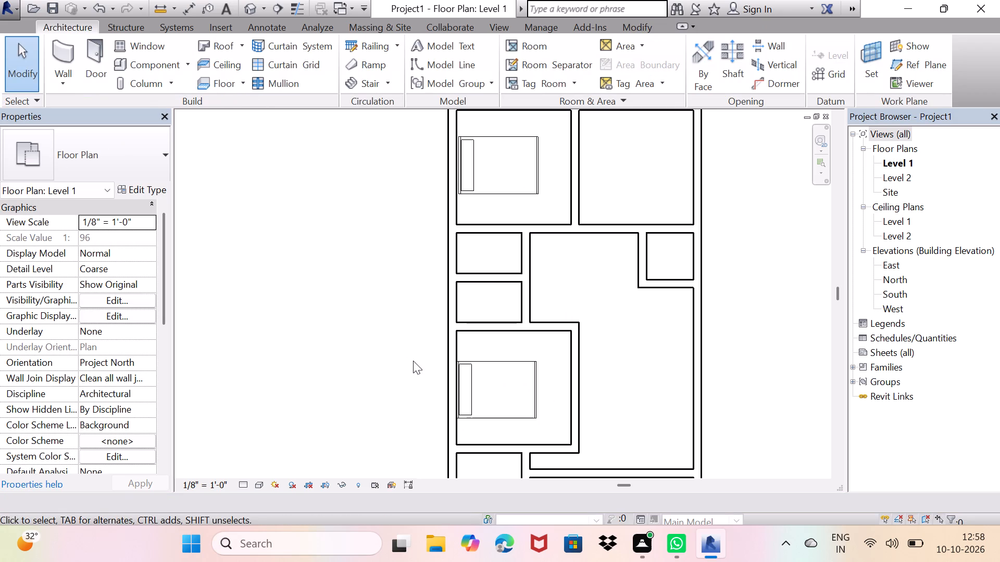
left_click(166, 67)
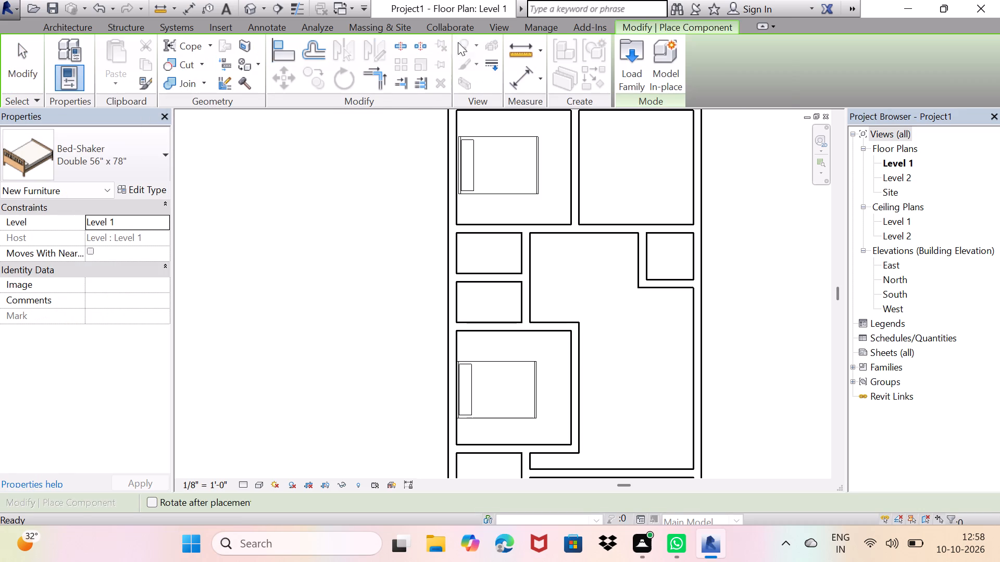
double_click(628, 50)
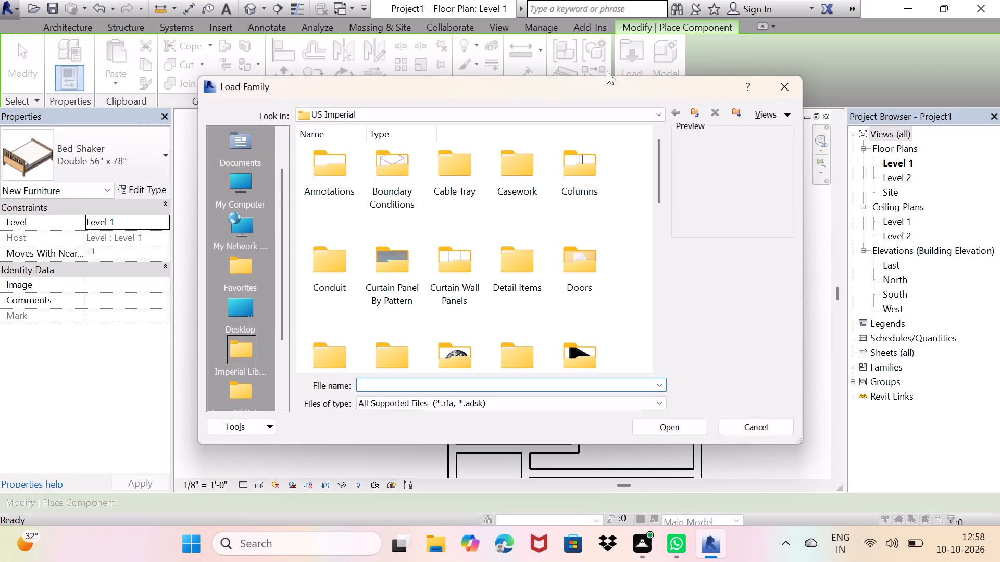
scroll(500, 222, "down", 2)
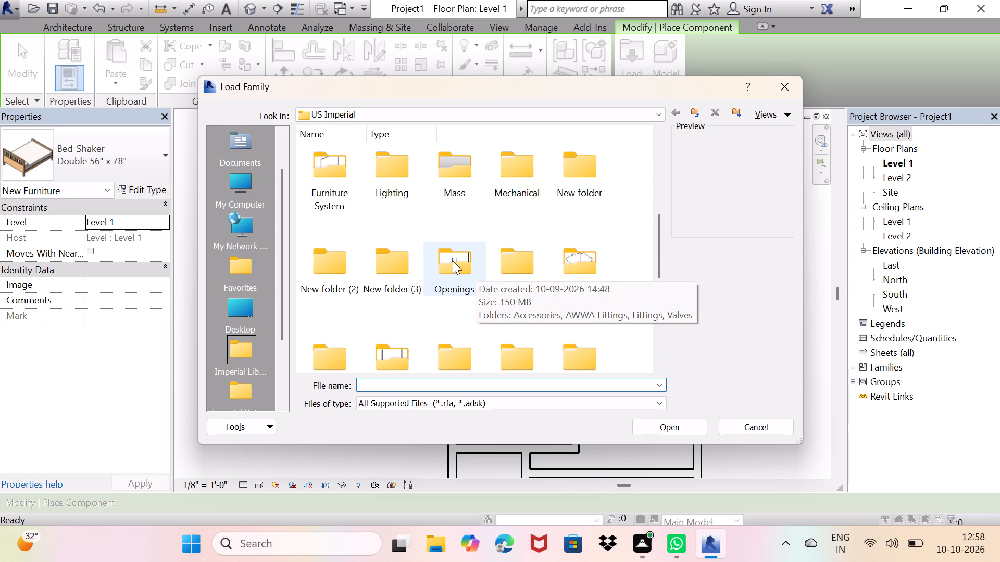
scroll(463, 251, "down", 3)
scroll(339, 255, "up", 1)
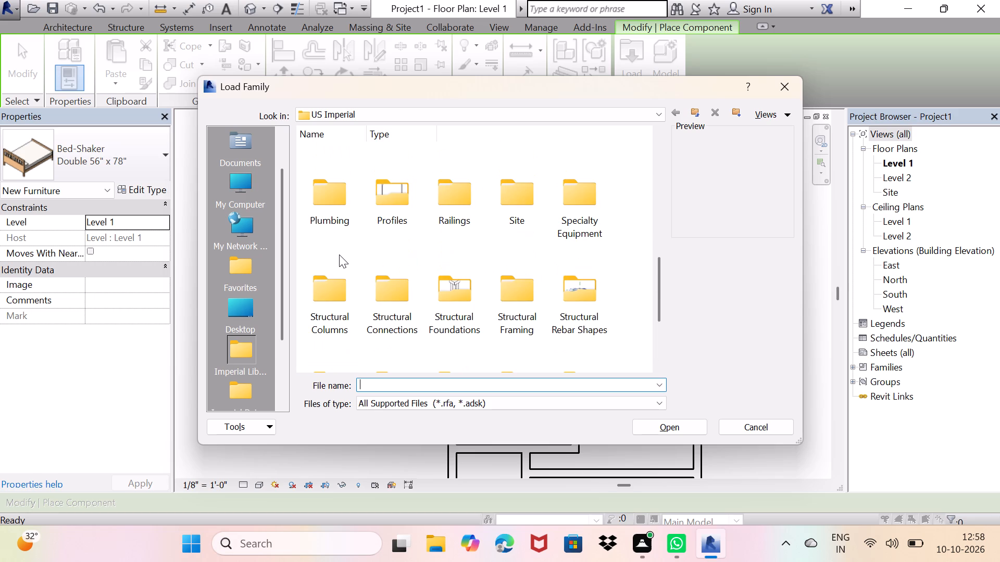
scroll(340, 275, "up", 2)
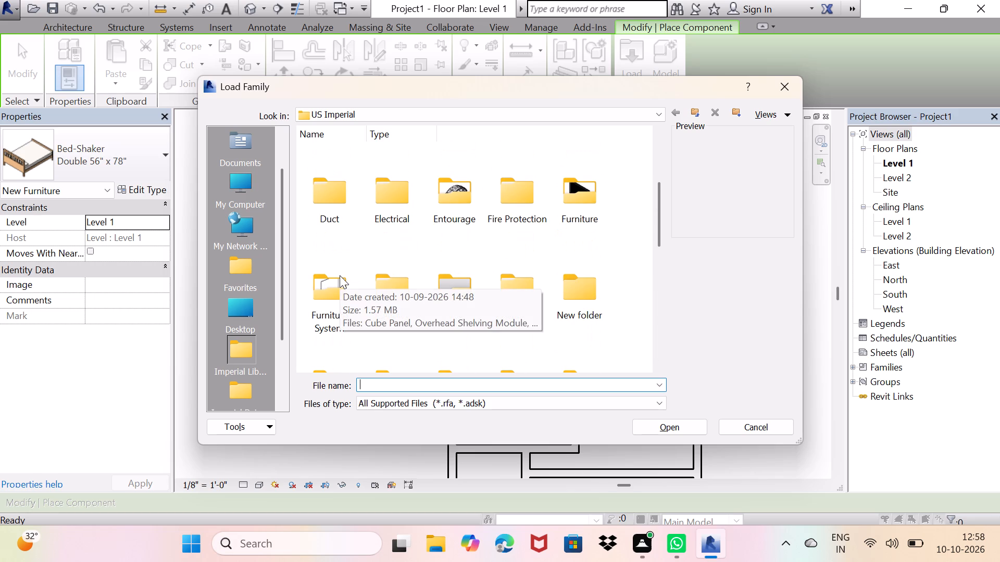
scroll(340, 275, "up", 1)
scroll(340, 275, "down", 1)
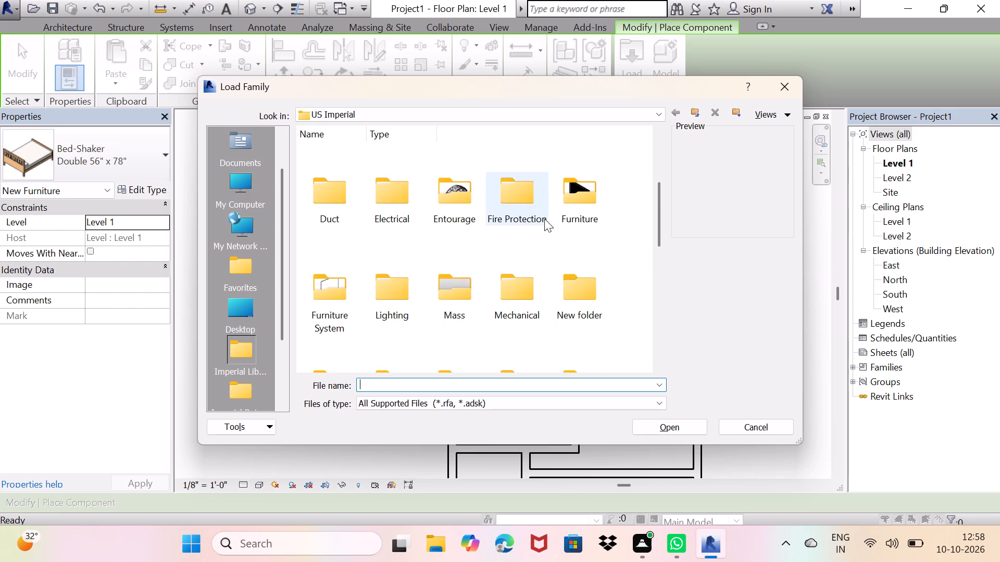
double_click(579, 201)
double_click(298, 164)
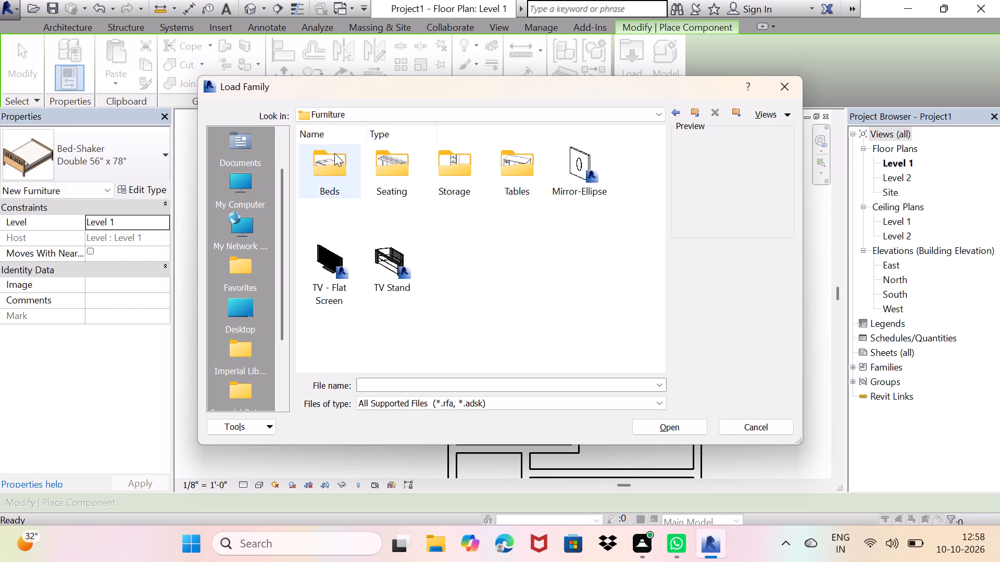
double_click(329, 172)
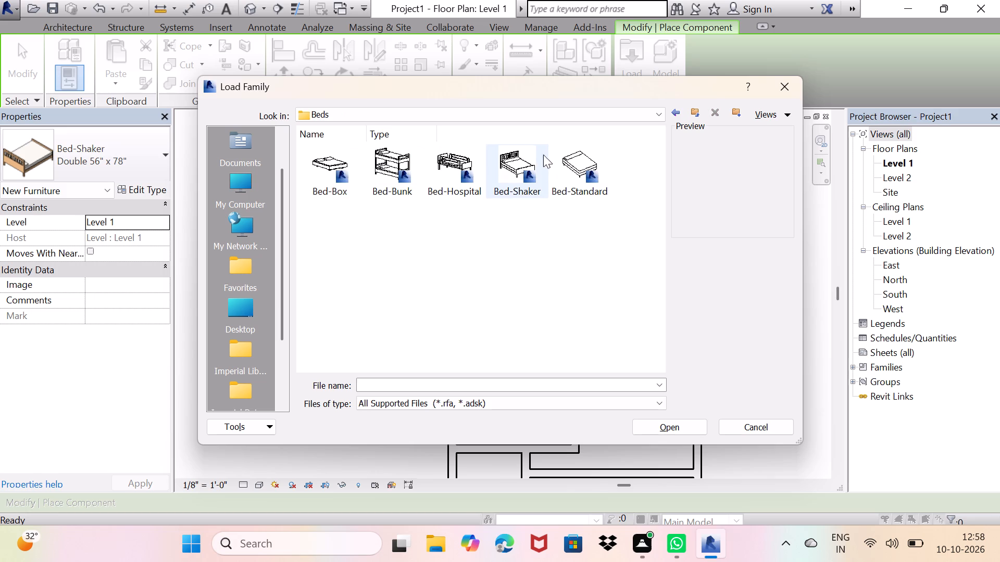
left_click(455, 171)
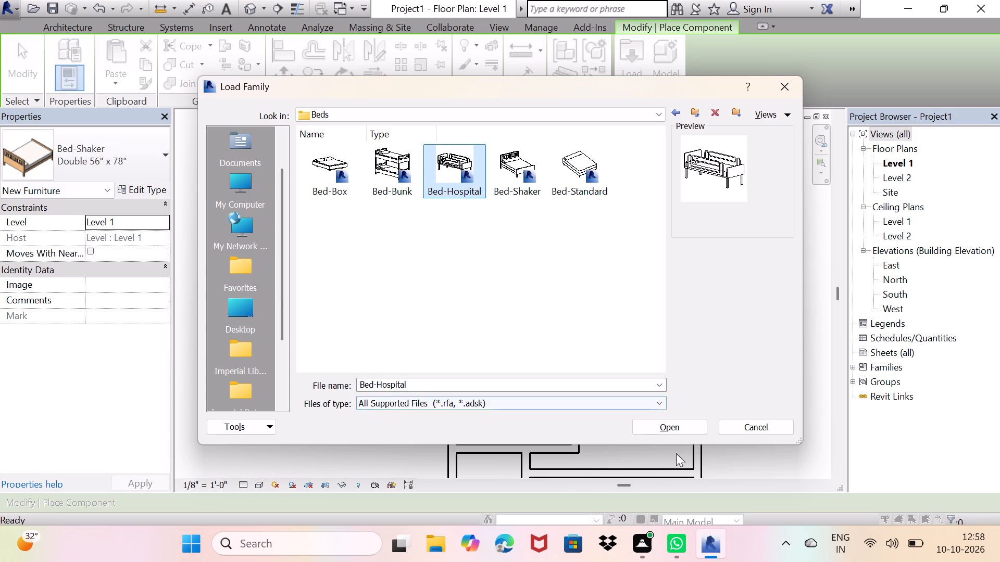
left_click(672, 428)
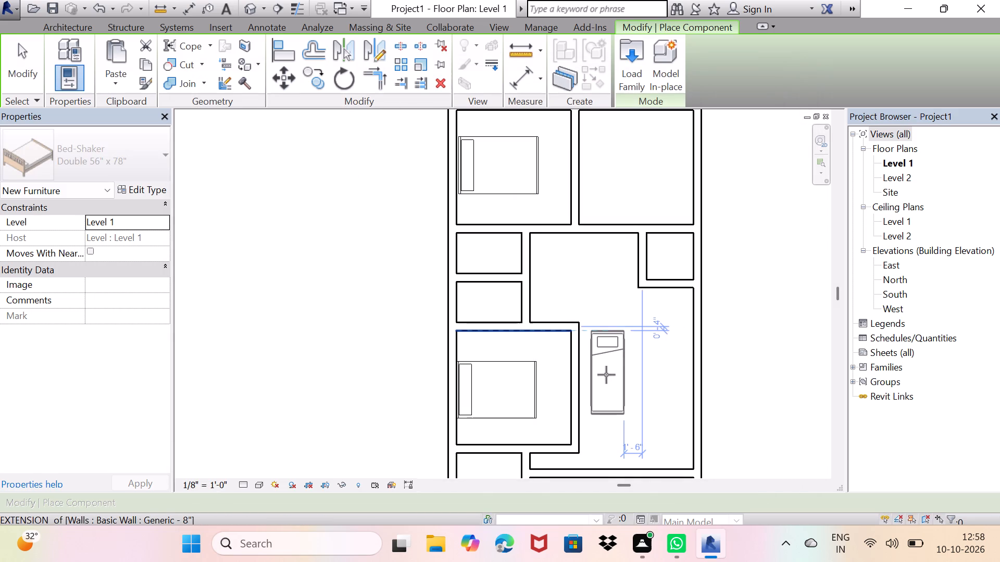
Place a 32" x 82" hospital bed in the large central space, just east of the enlarged western room and about 6' 9" from the east wall.
scroll(603, 375, "up", 4)
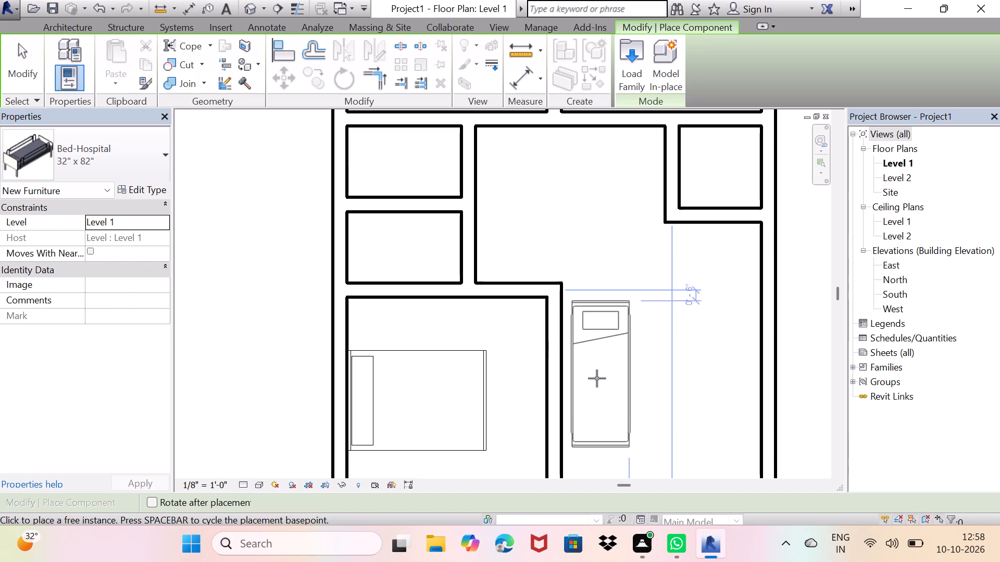
scroll(594, 381, "up", 3)
middle_click_drag(594, 381, 543, 298)
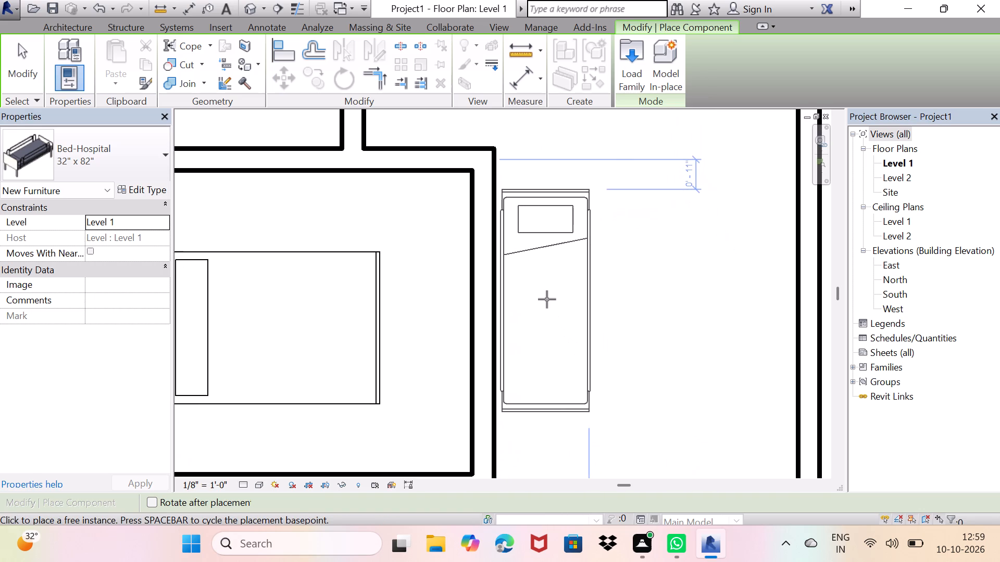
left_click(547, 299)
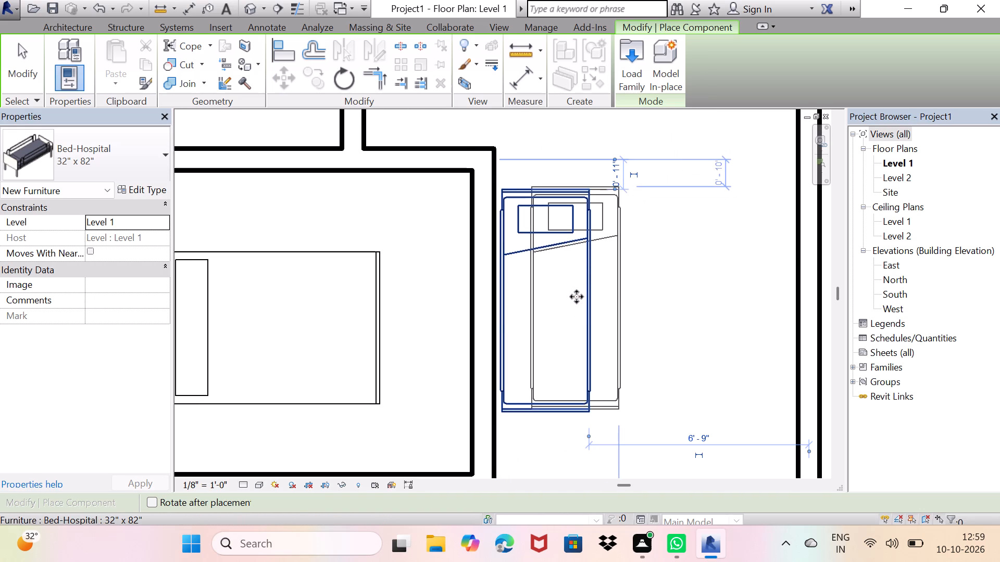
key("space")
key("Escape")
key("Escape")
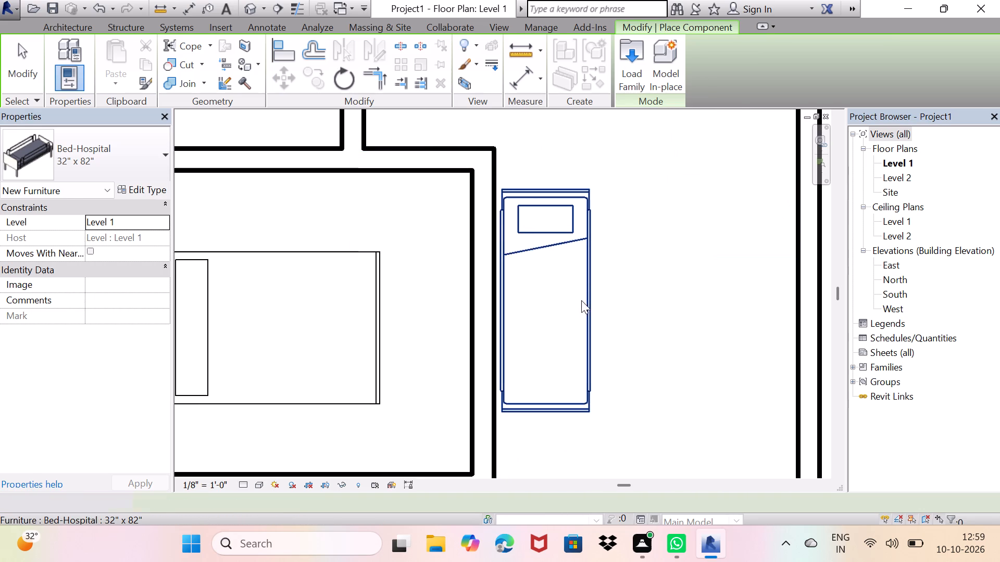
Open the default 3D view and examine the placed beds from above, looking closely at the hospital bed.
middle_click_drag(573, 294, 505, 323)
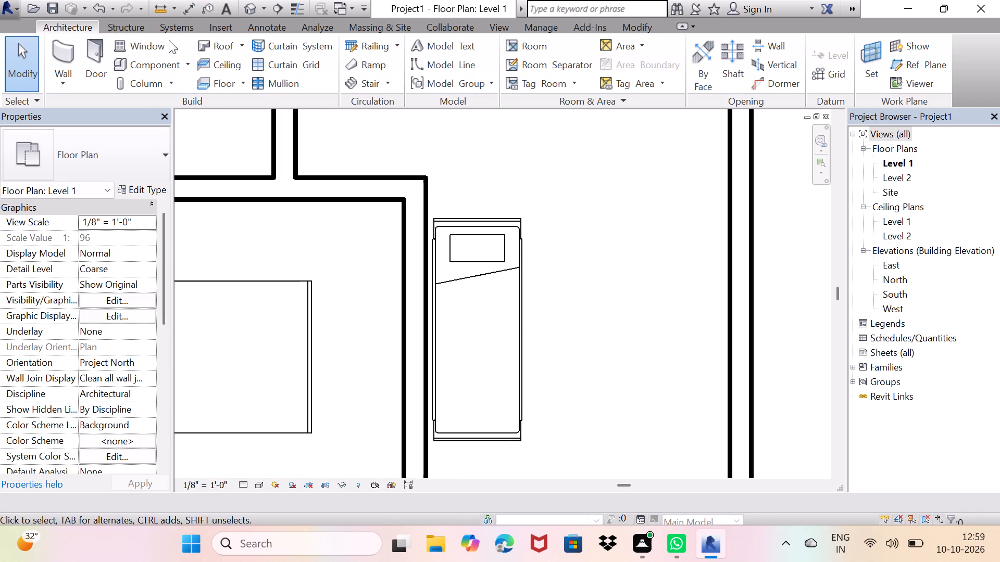
left_click(248, 9)
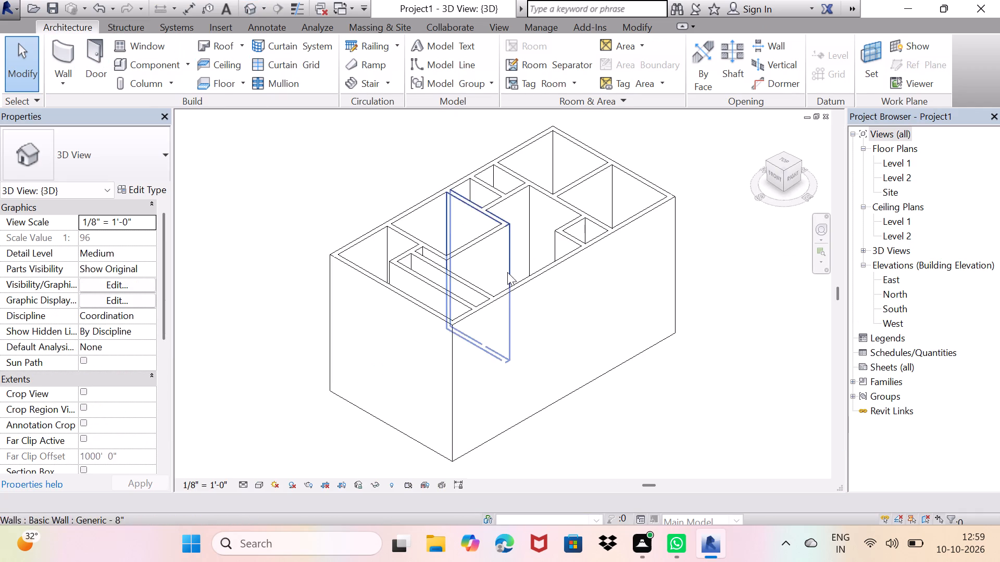
middle_click_drag(495, 265, 492, 282)
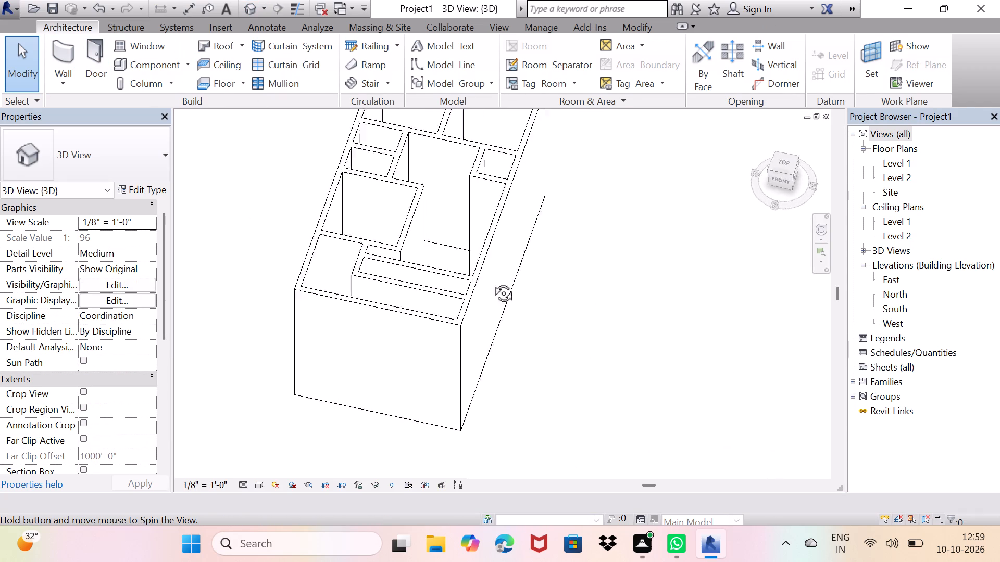
middle_click_drag(492, 282, 312, 333)
scroll(361, 247, "up", 2)
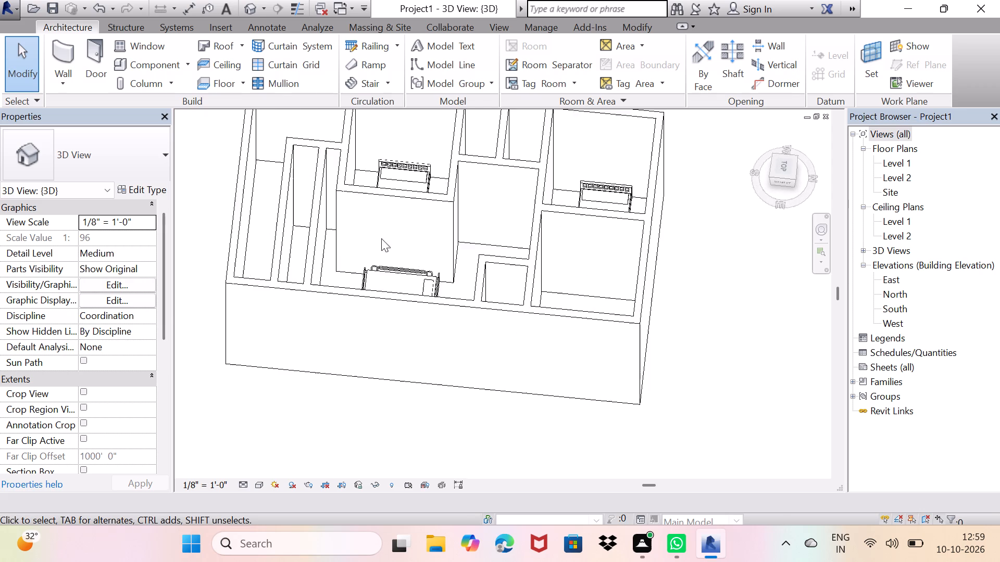
scroll(389, 239, "up", 5)
middle_click_drag(474, 289, 479, 231)
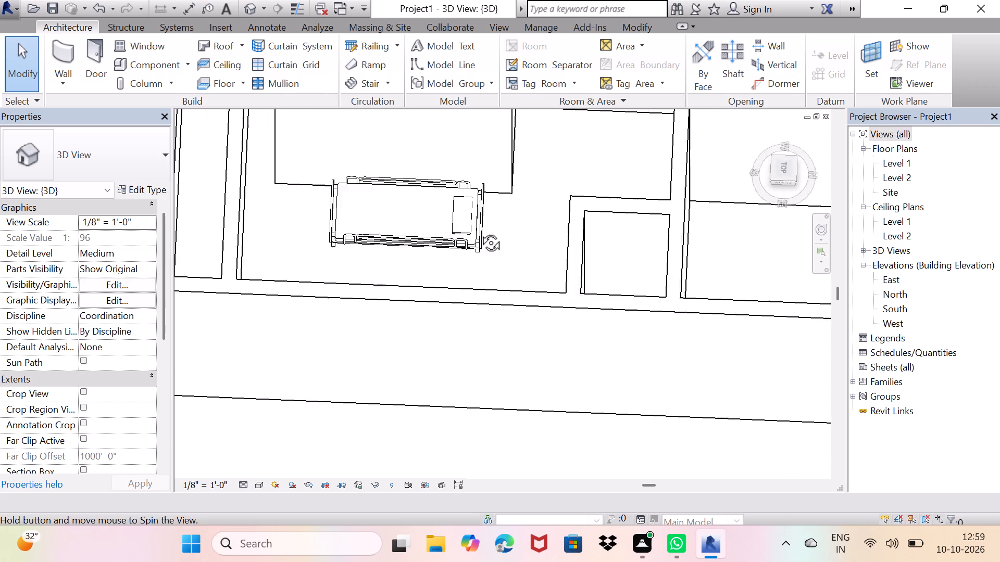
middle_click_drag(479, 231, 472, 217)
scroll(451, 216, "up", 9)
middle_click_drag(541, 244, 523, 242)
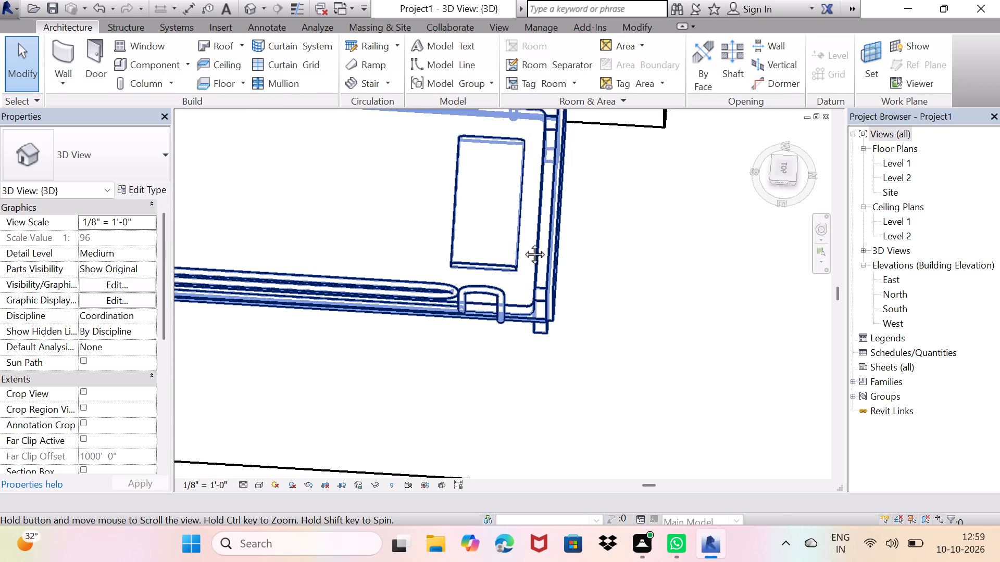
middle_click_drag(523, 242, 542, 232)
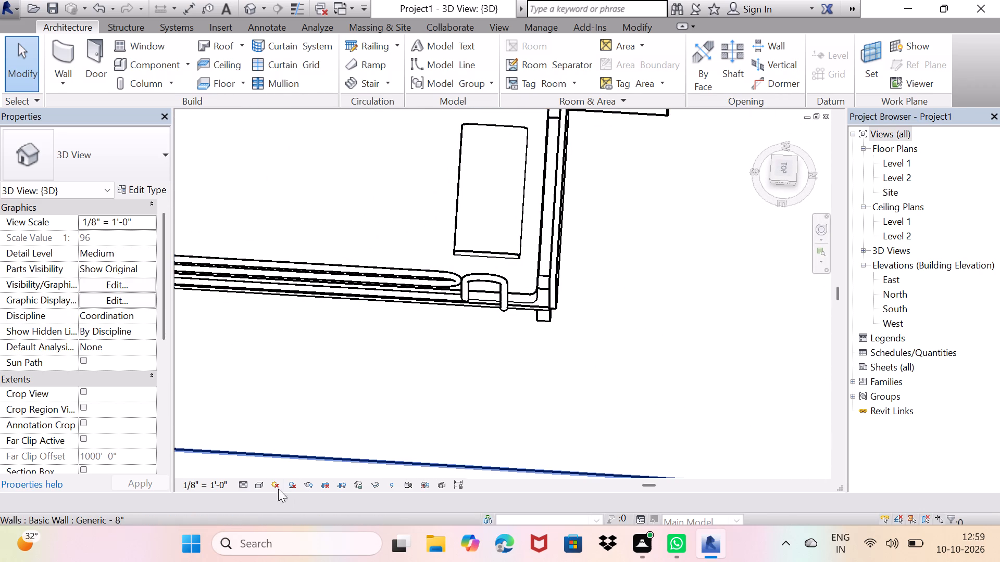
Set the 3D view's visual style to Consistent Colors and inspect the hospital bed from several angles.
left_click(261, 483)
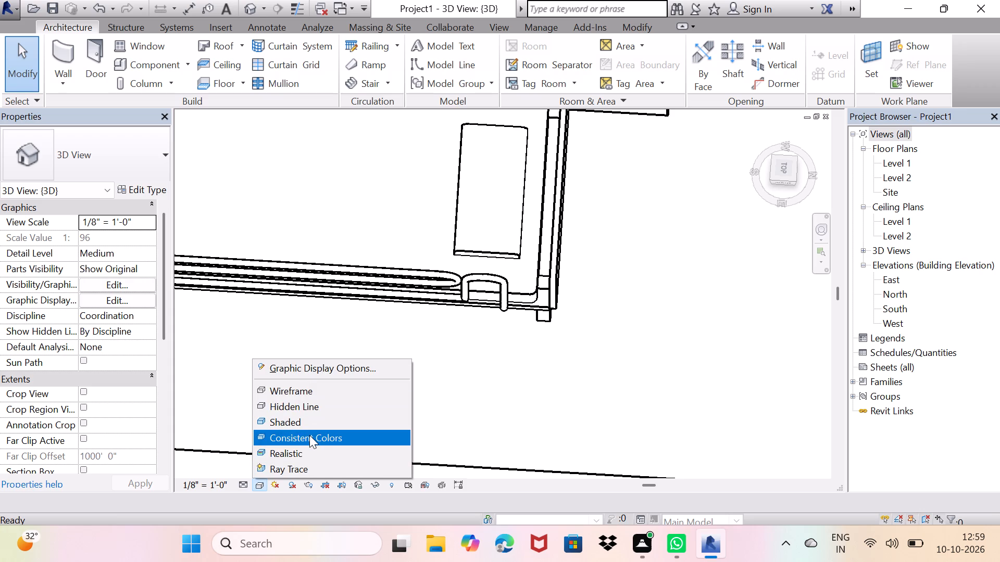
left_click(309, 436)
middle_click_drag(460, 422, 510, 407)
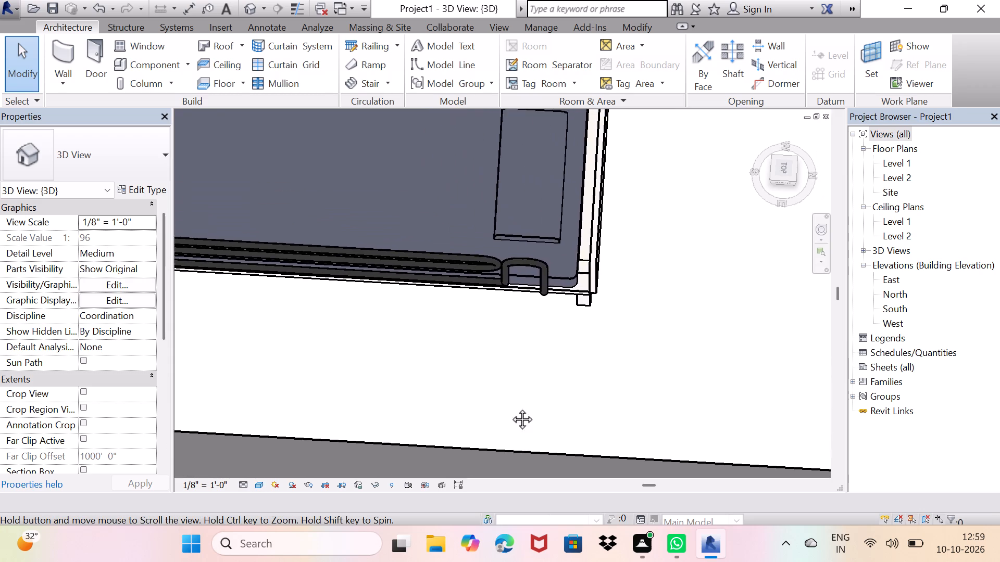
middle_click_drag(510, 407, 535, 501)
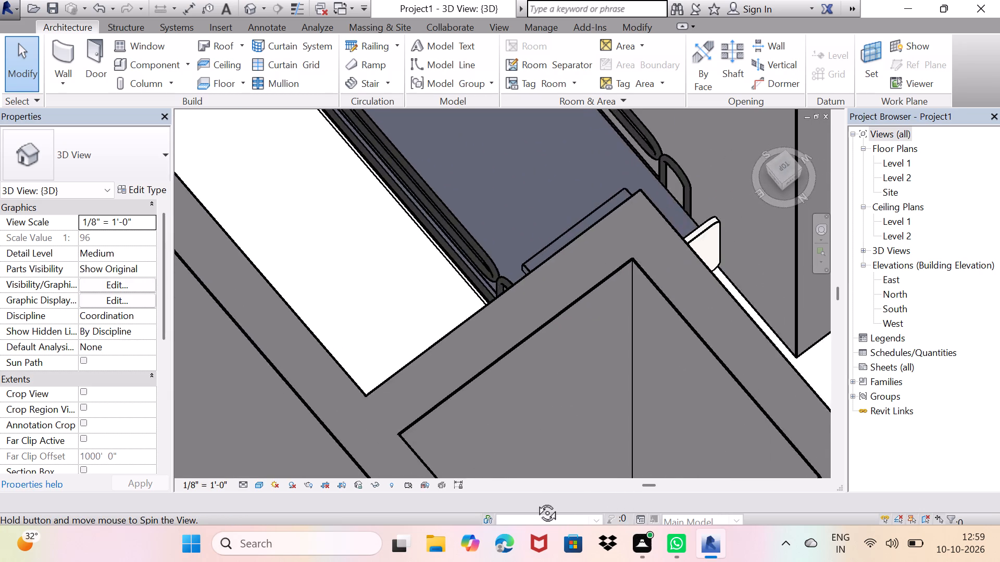
middle_click_drag(535, 501, 593, 478)
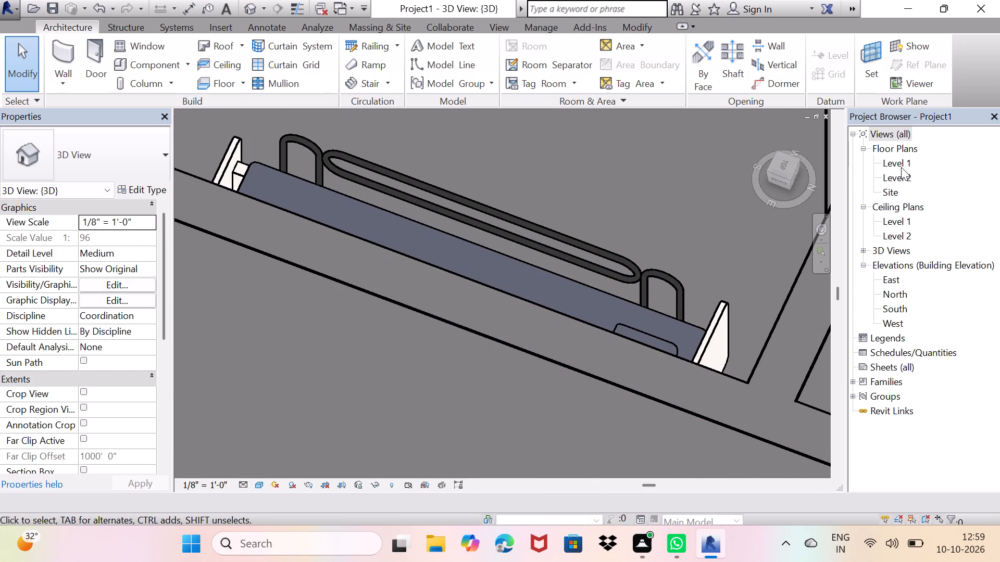
Delete the hospital bed from the central space in the Level 1 floor plan.
double_click(901, 160)
scroll(559, 299, "down", 2)
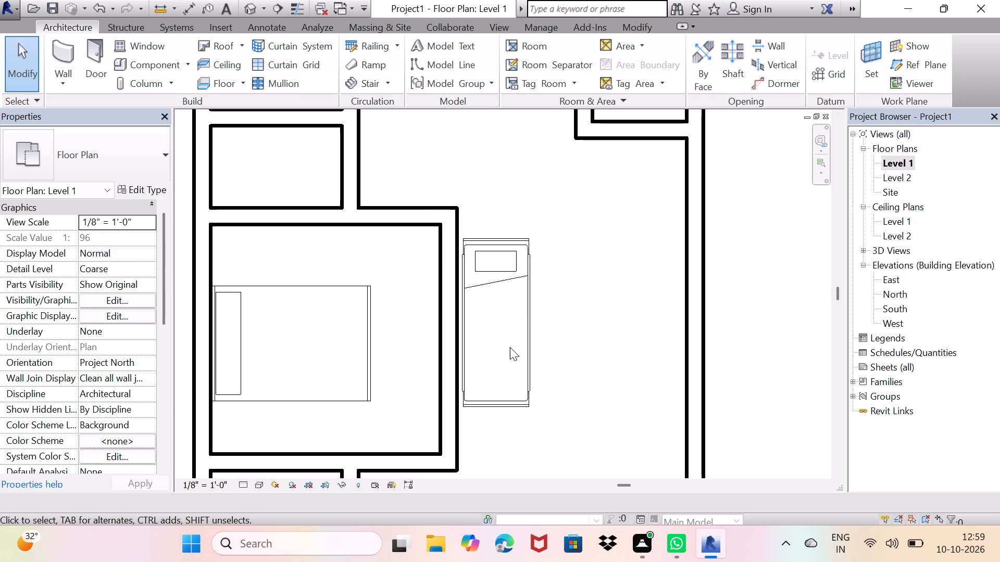
left_click(510, 347)
left_click(529, 300)
key("Delete")
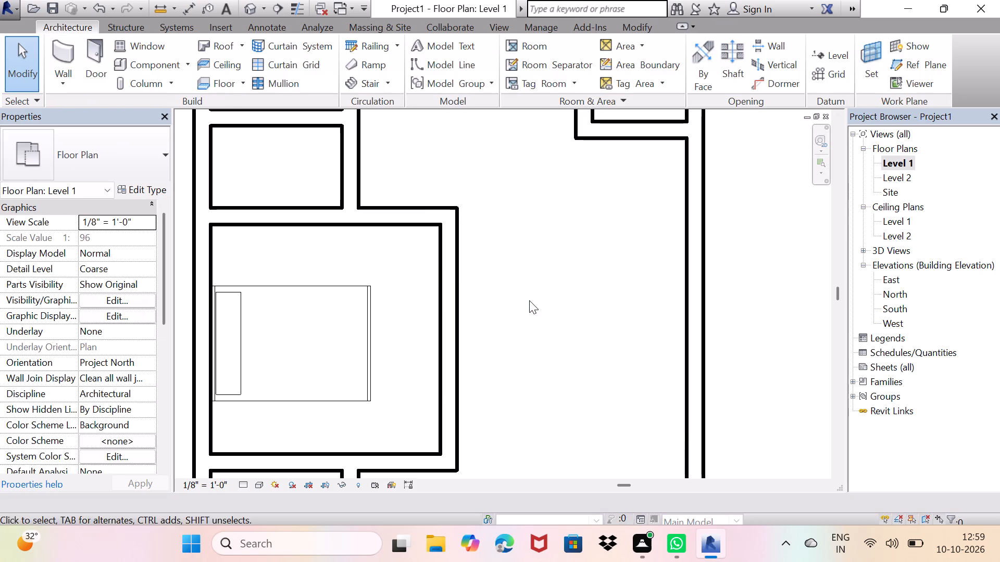
Load the Table-Dining Round w Chairs family from the Tables folder of the US Imperial furniture library as the component for placement.
left_click(136, 62)
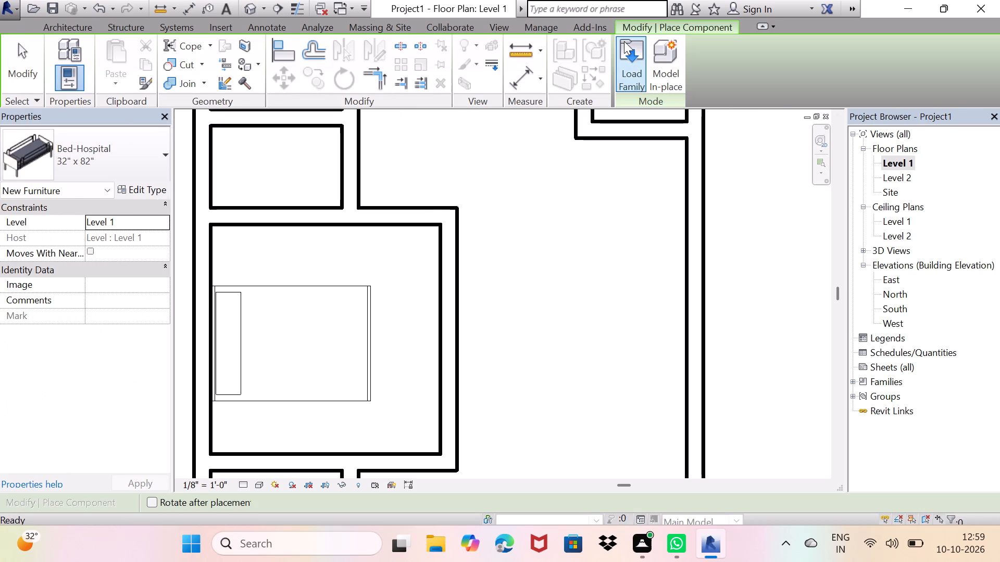
left_click(624, 41)
scroll(506, 260, "down", 1)
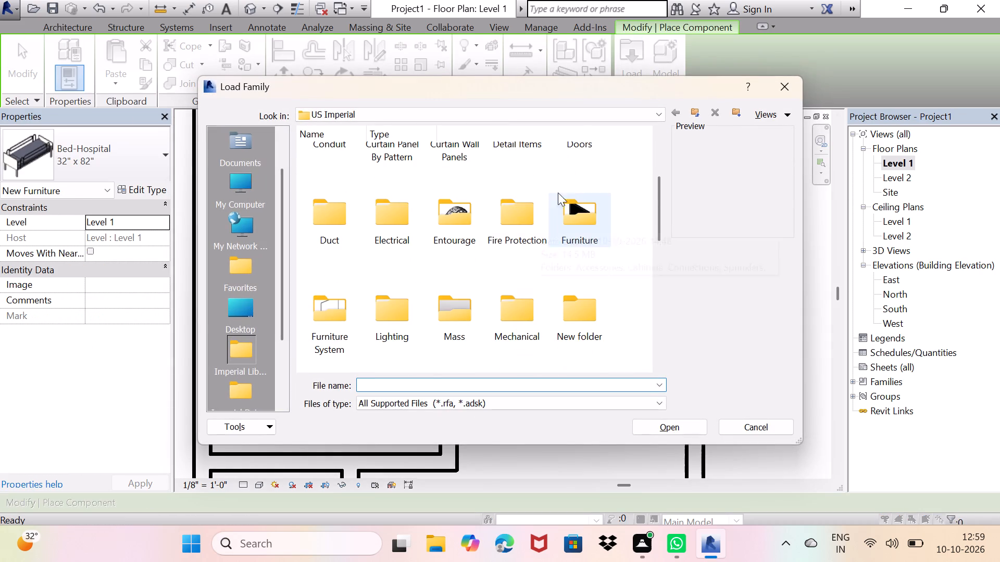
double_click(570, 215)
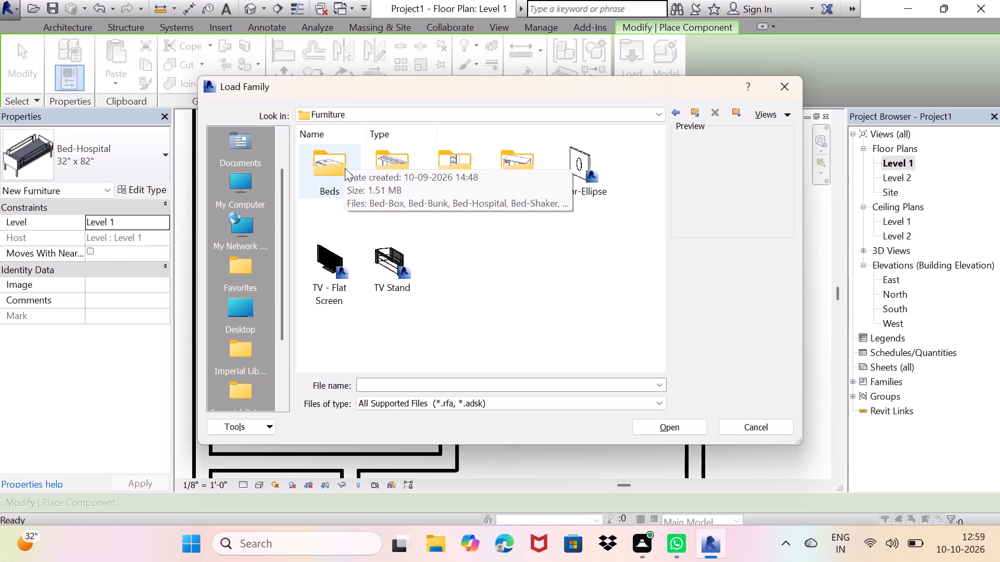
double_click(330, 172)
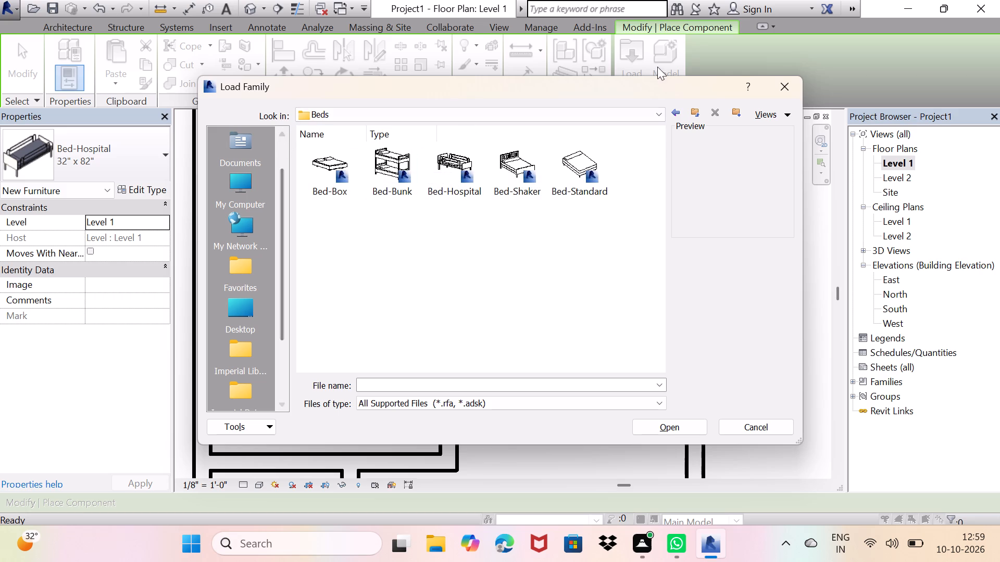
left_click(680, 109)
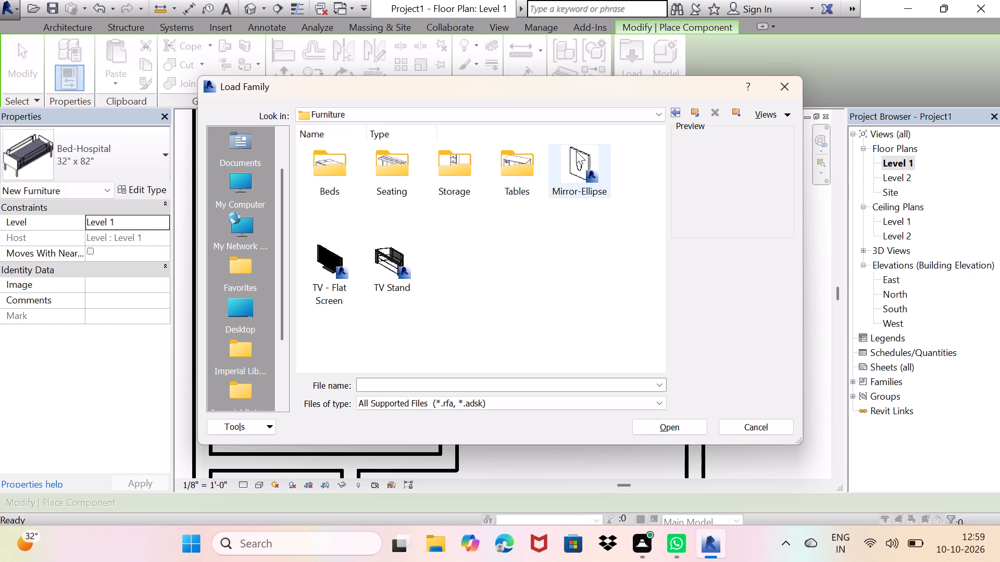
double_click(524, 159)
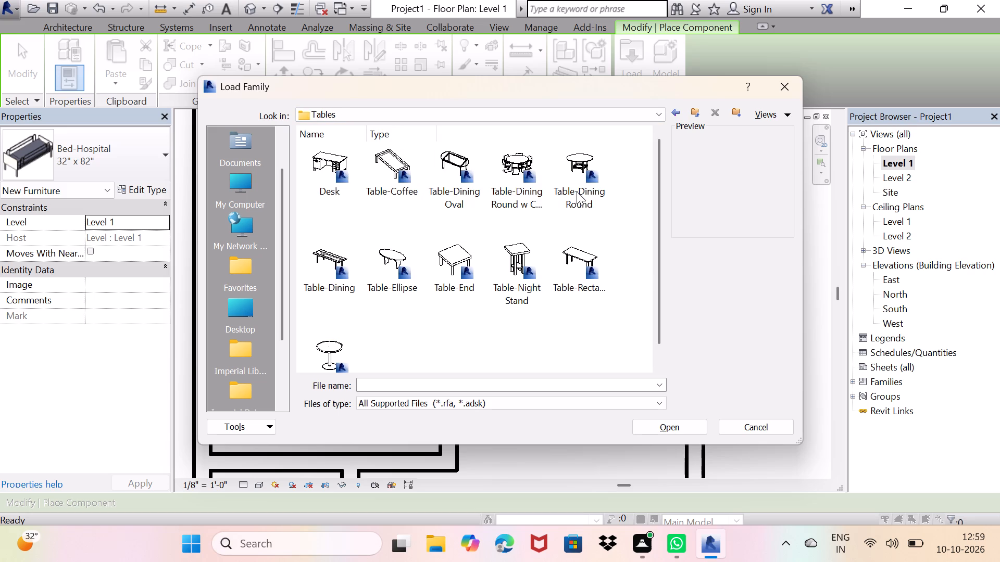
left_click(511, 161)
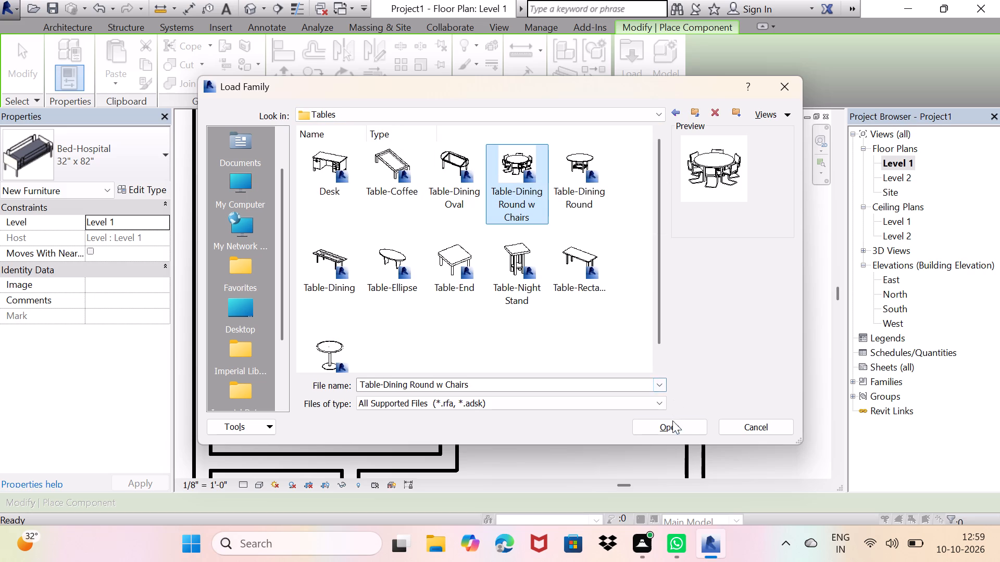
left_click(670, 427)
Place one 36" Diameter round dining table with chairs in the central space, about 1' 6" off both walls of the small eastern room's southwest corner.
middle_click_drag(502, 169, 511, 219)
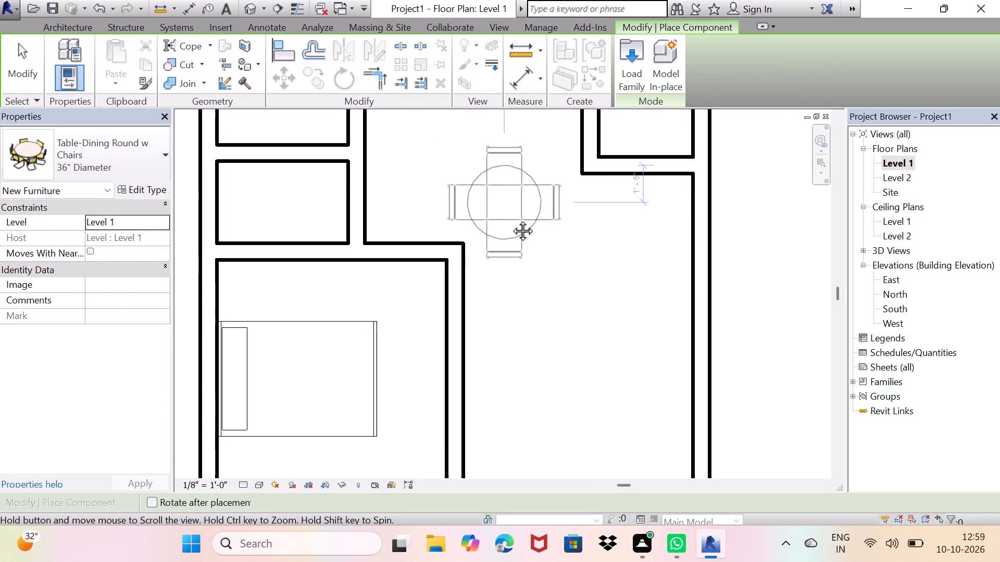
middle_click_drag(511, 219, 515, 267)
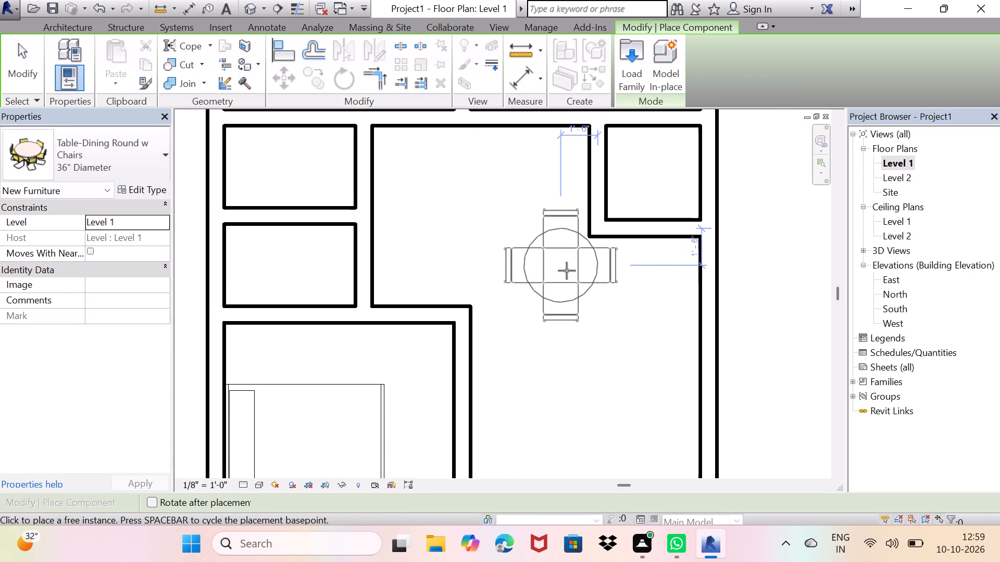
left_click(564, 270)
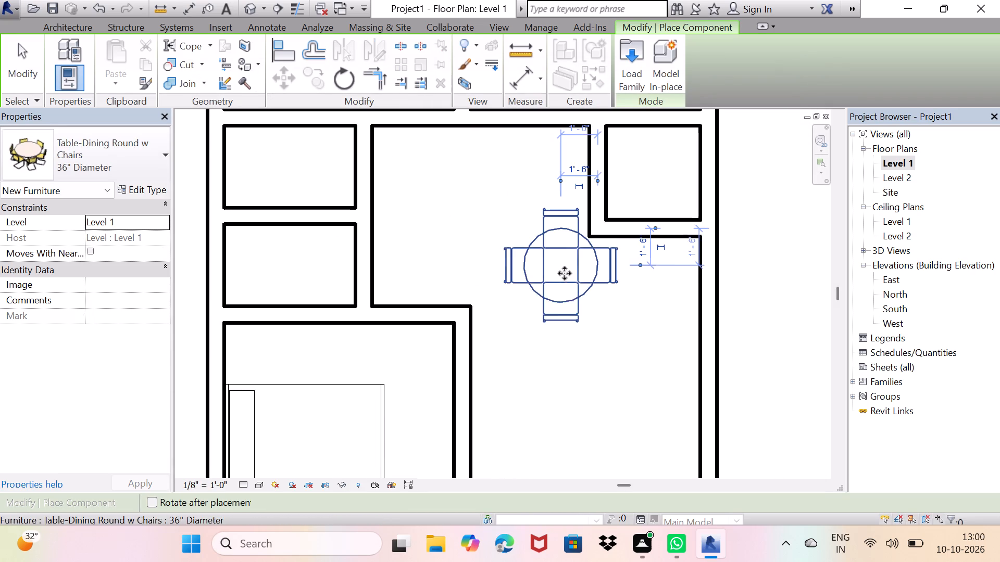
scroll(570, 296, "down", 3)
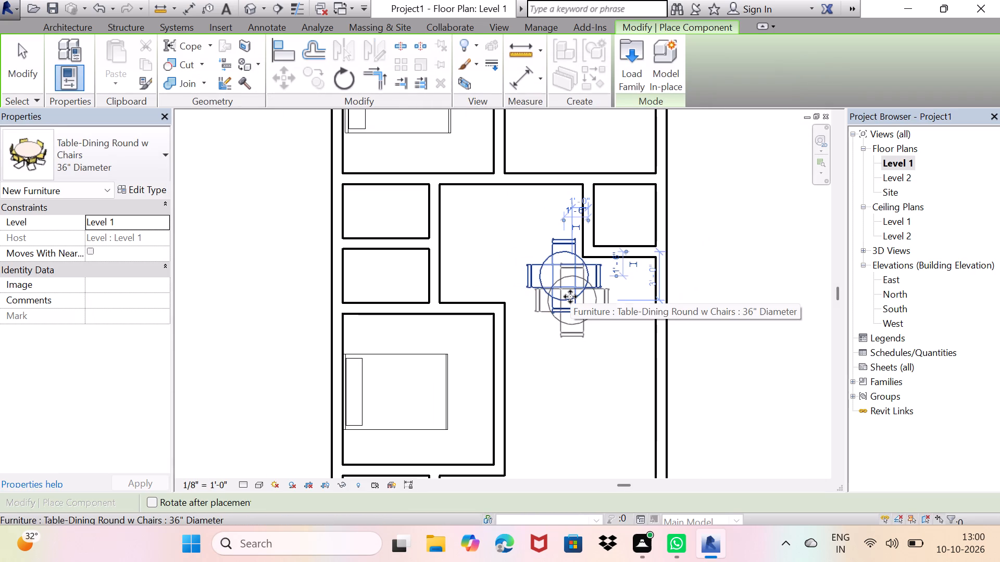
scroll(569, 308, "down", 3)
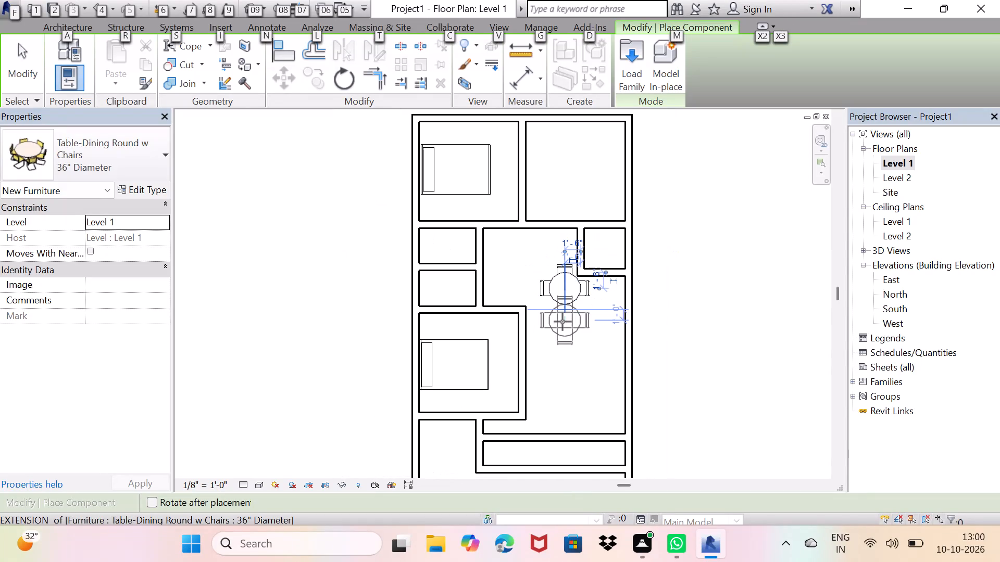
key("Escape")
key("Escape")
key("Escape")
key("Escape")
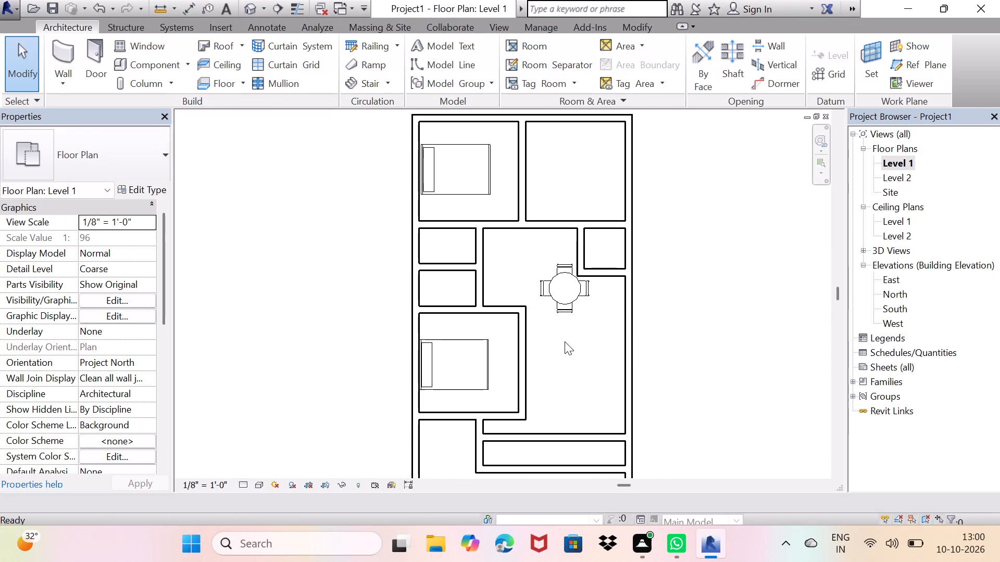
Load the Sofa family from the Seating folder of the US Imperial furniture library as the component for placement.
middle_click_drag(561, 353, 582, 287)
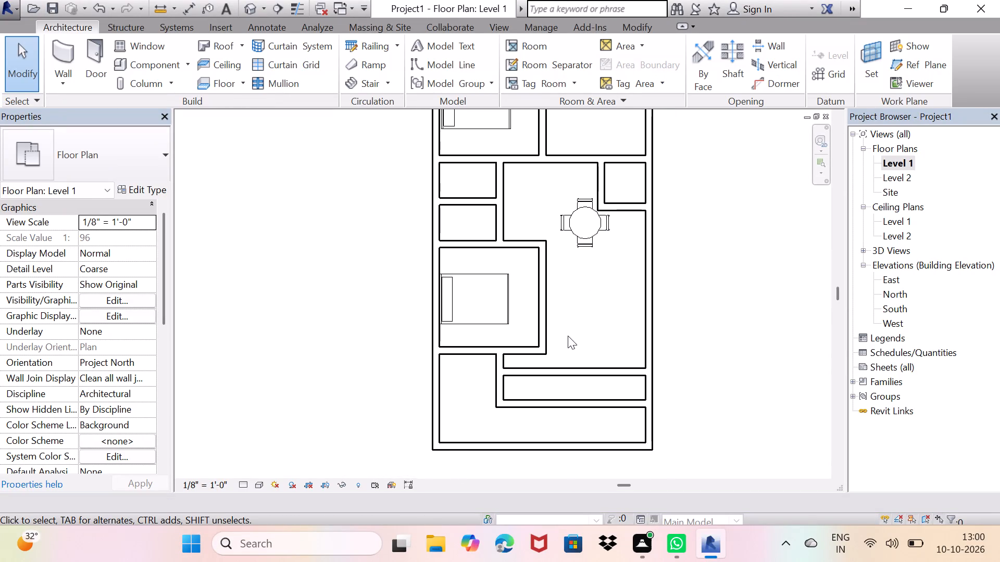
left_click(151, 60)
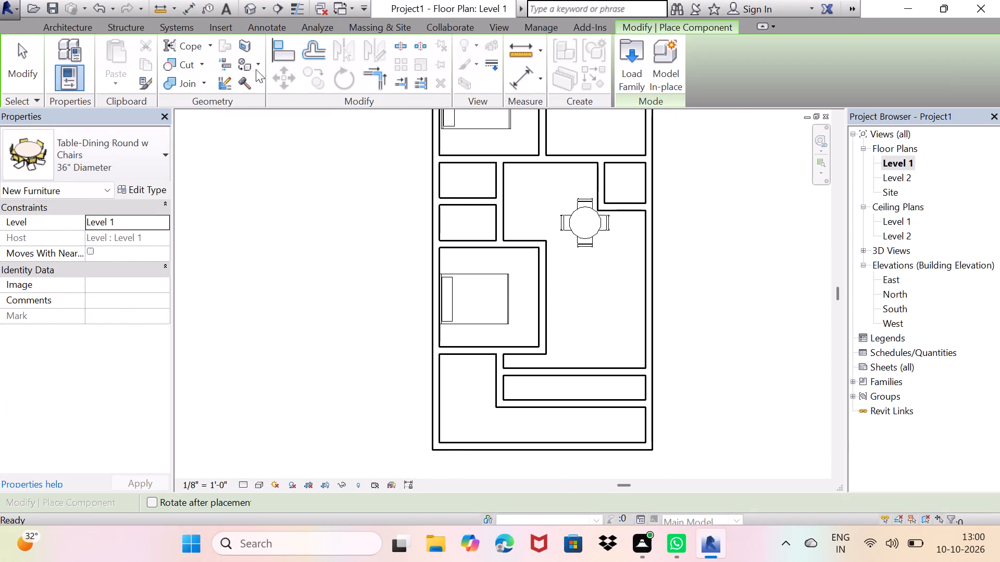
left_click(624, 50)
left_click(624, 50)
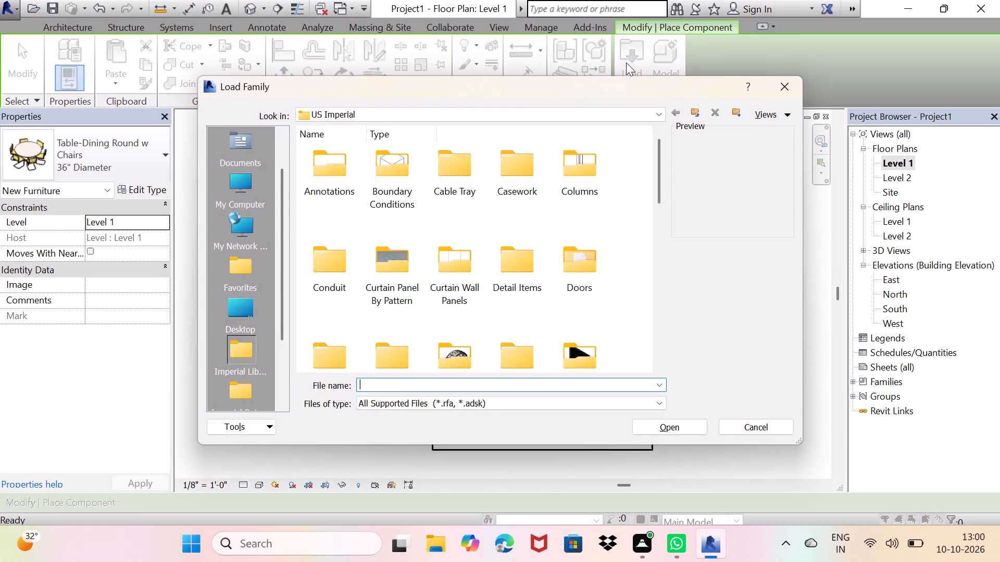
scroll(581, 205, "down", 2)
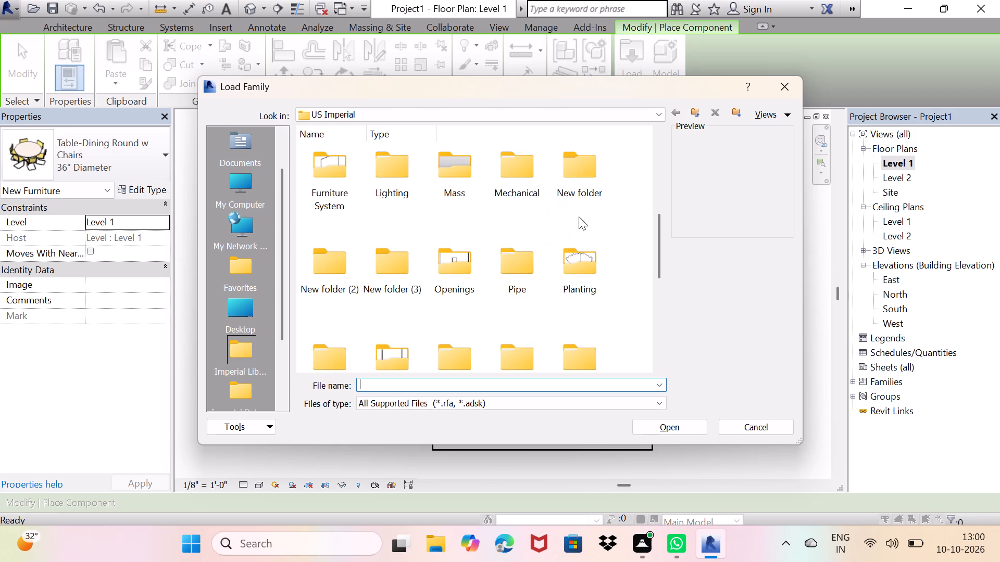
scroll(579, 183, "up", 1)
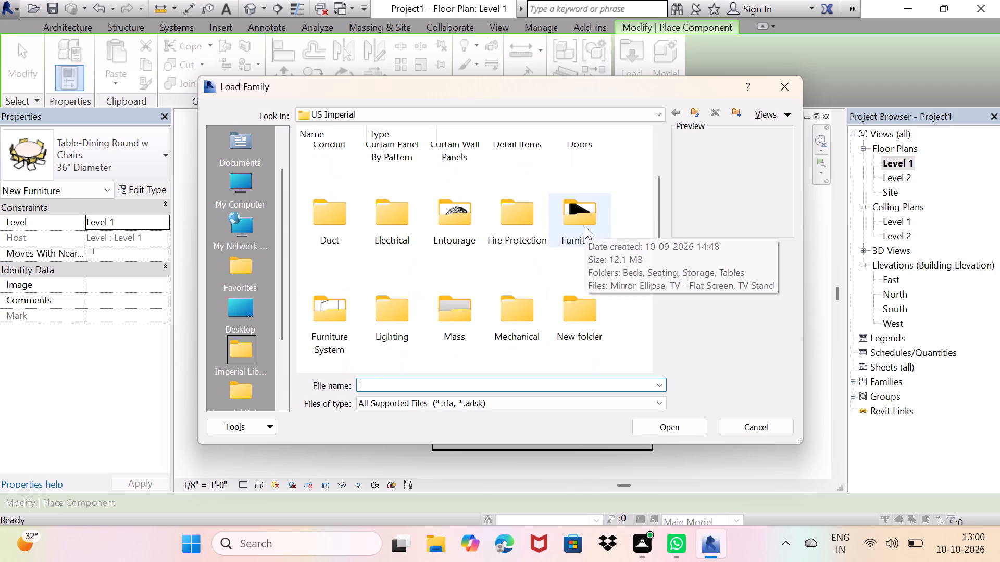
double_click(585, 226)
double_click(512, 177)
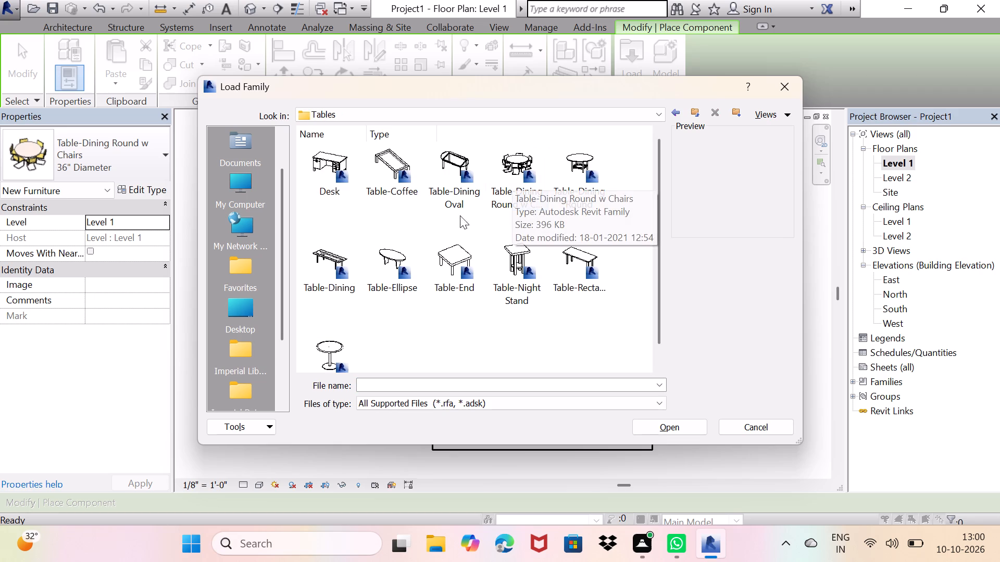
left_click(673, 112)
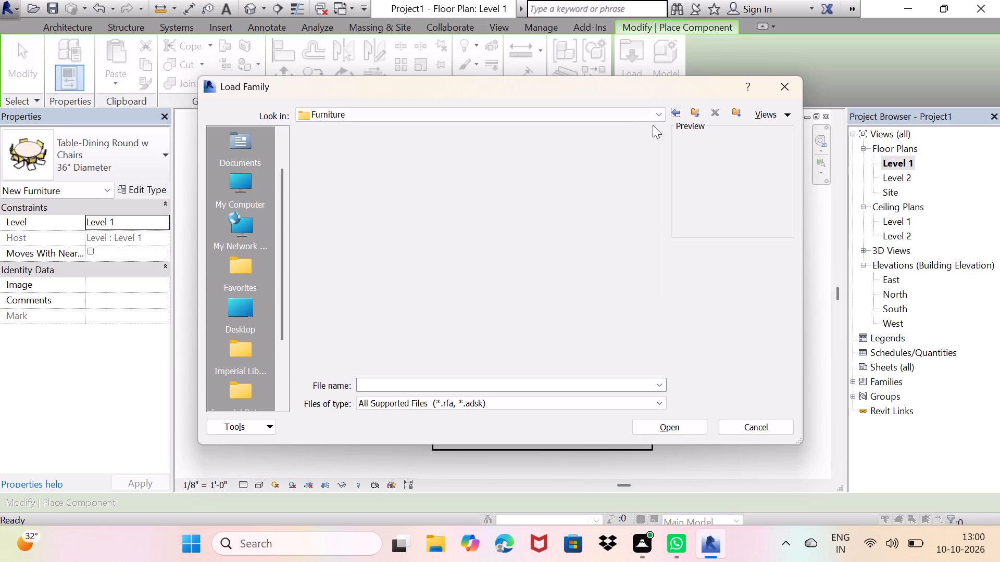
double_click(466, 171)
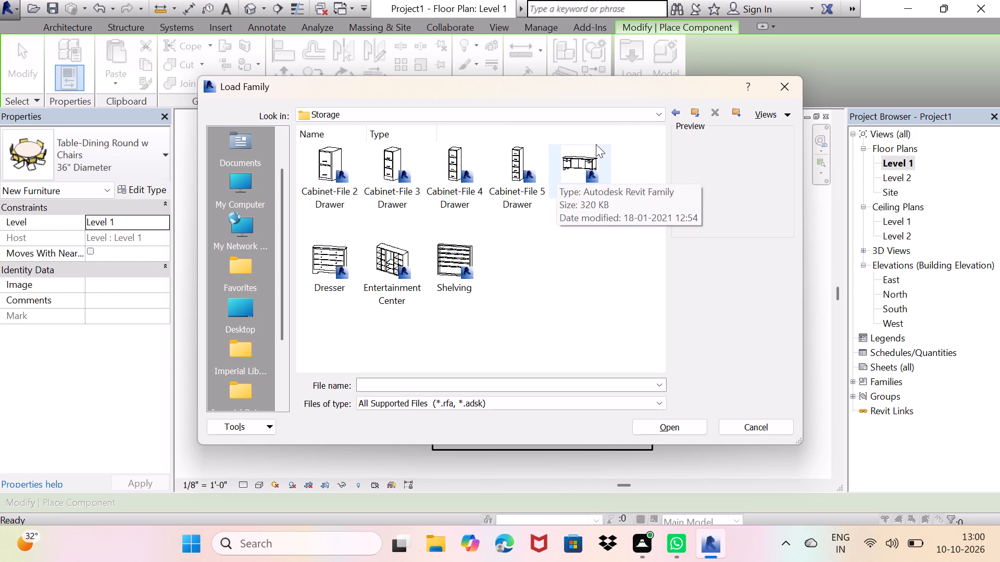
left_click(677, 111)
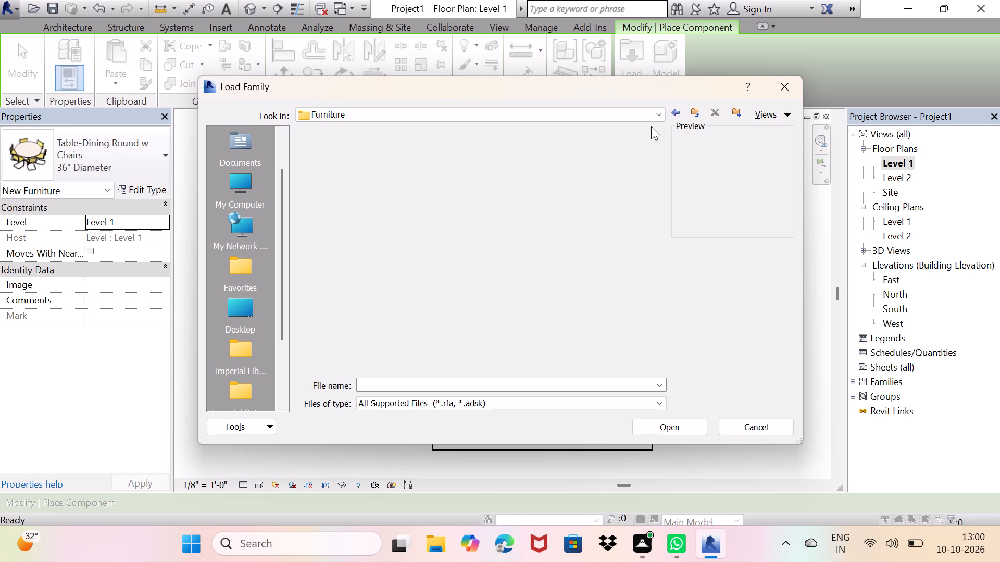
double_click(404, 178)
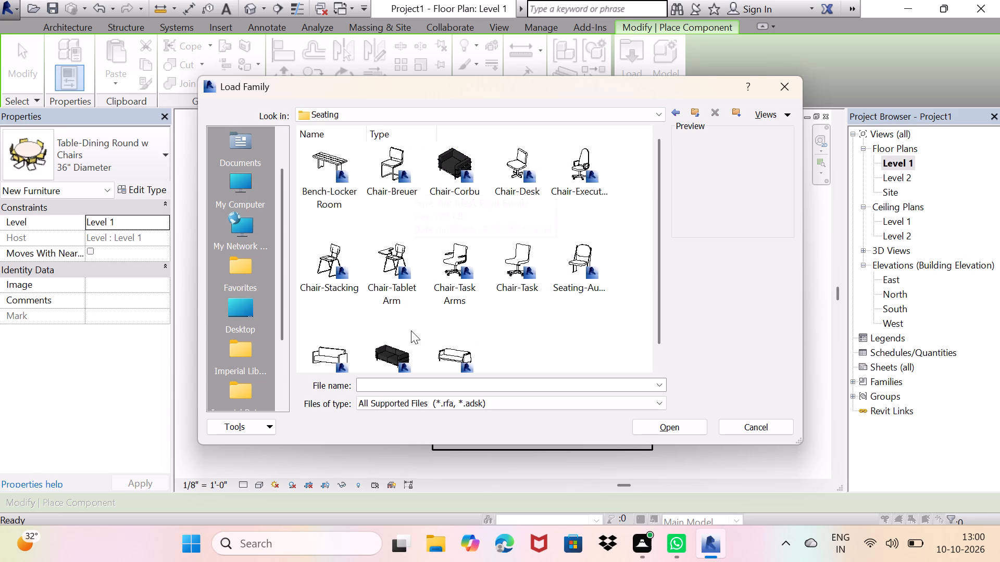
left_click(330, 359)
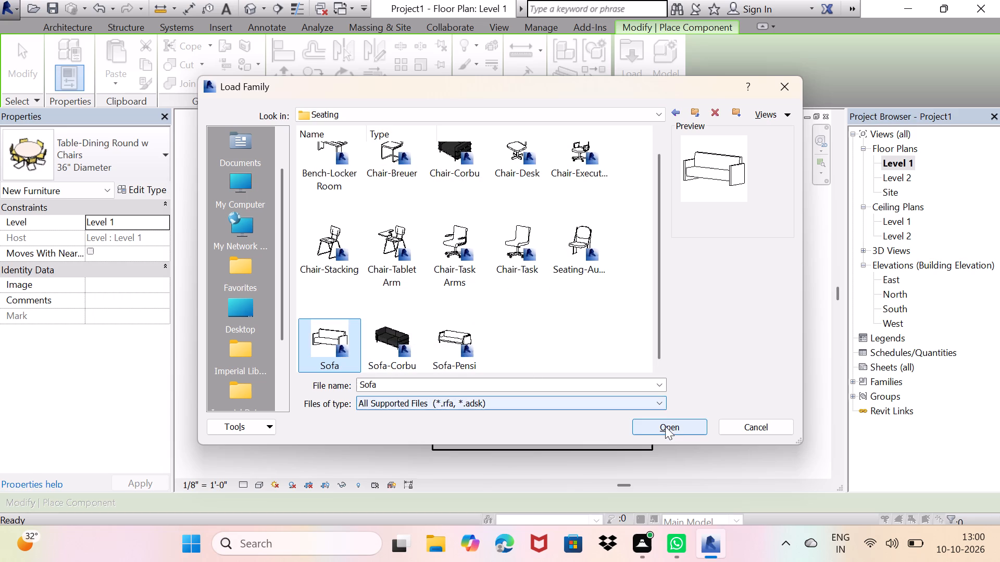
left_click(666, 419)
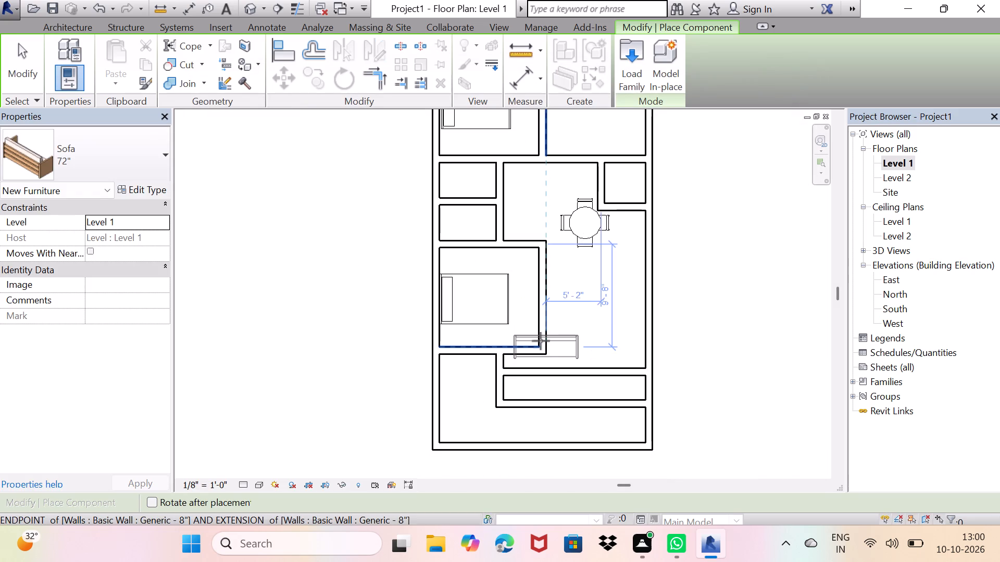
Place a rotated 72" sofa in the central space, back against the enlarged western room's east wall, about 6' 0" south of its north wall.
key("space")
key("space")
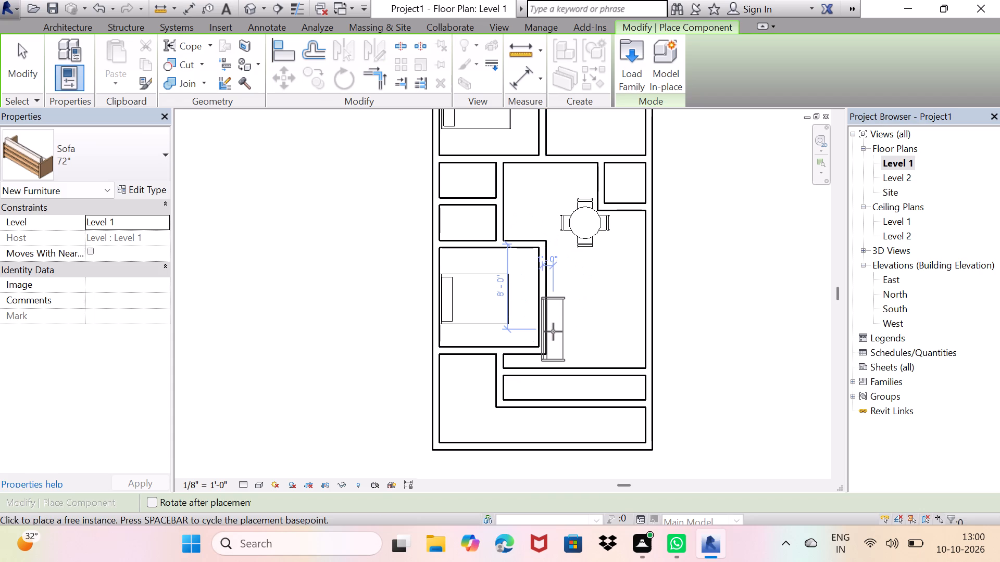
scroll(553, 318, "up", 7)
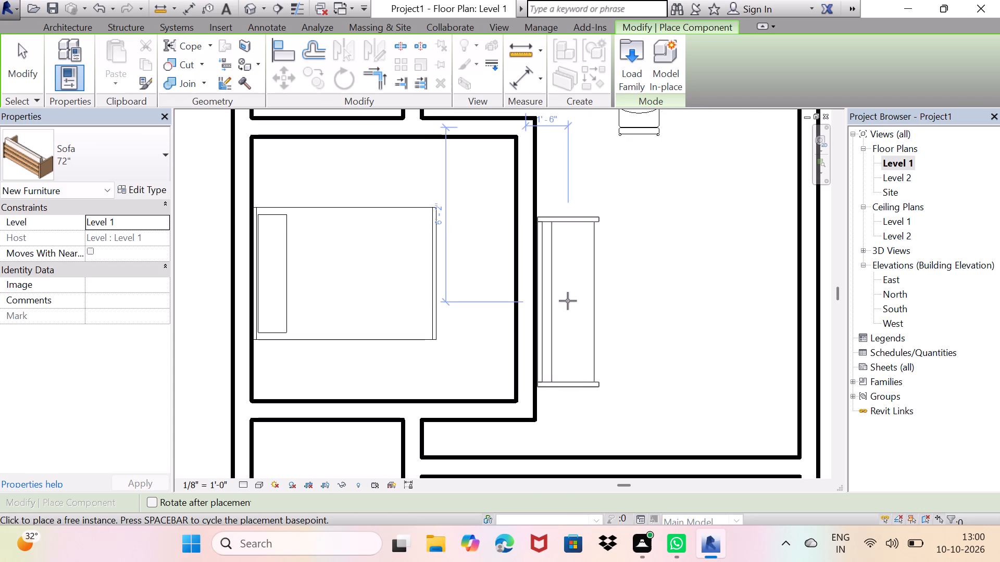
left_click(568, 297)
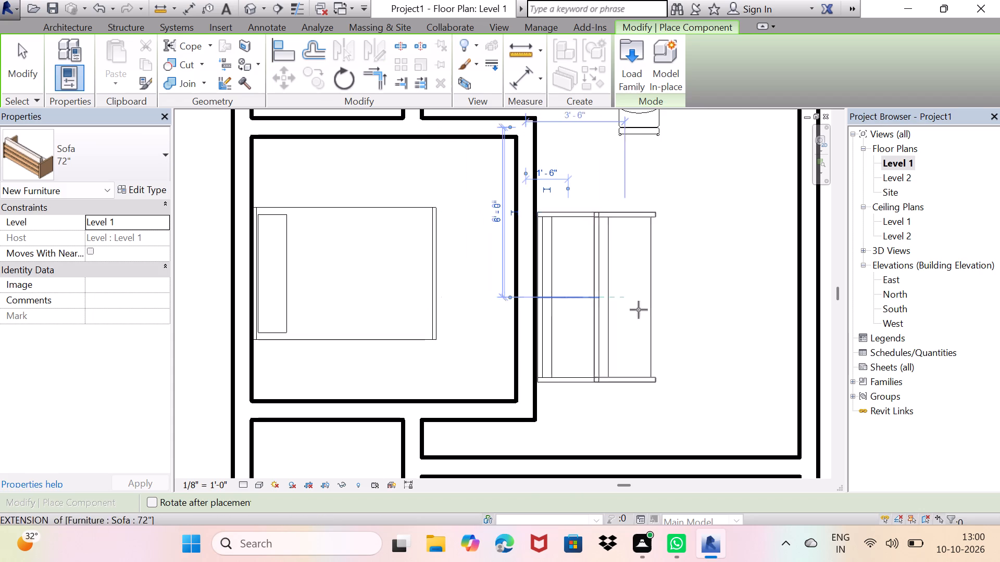
key("space")
key("Escape")
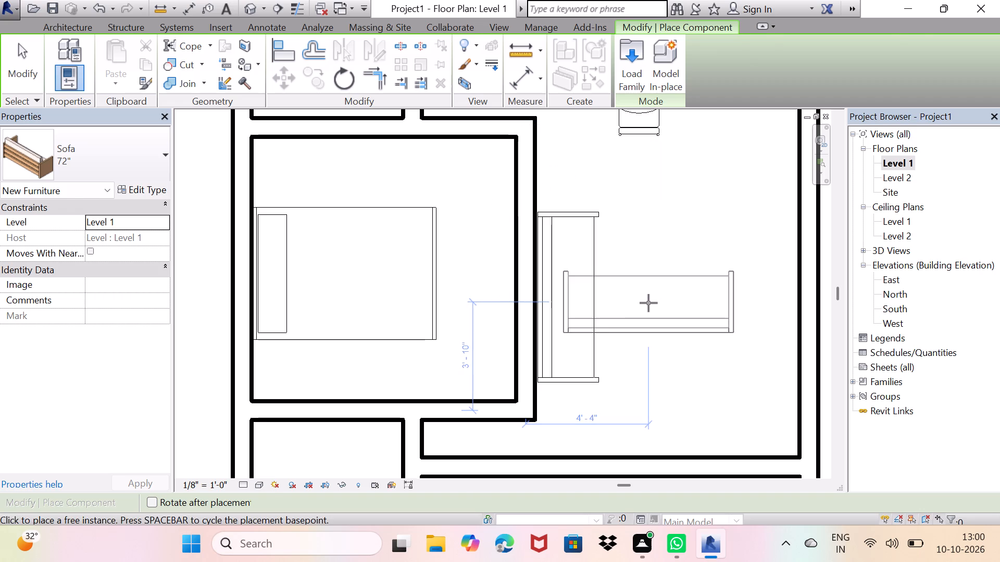
Load the Entertainment Center family from the Storage folder of the US Imperial furniture library as the component for placement.
key("Escape")
left_click(170, 74)
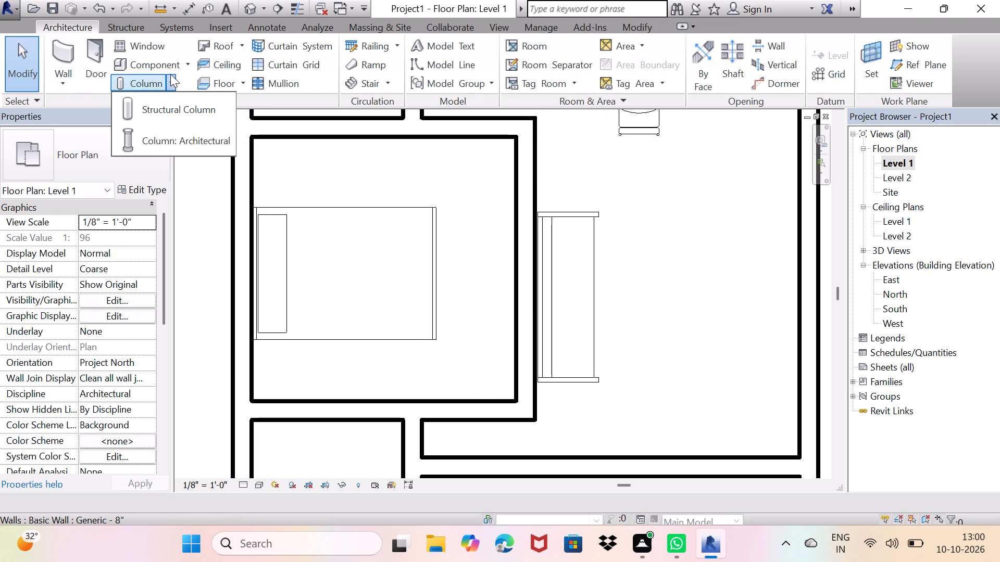
left_click(165, 60)
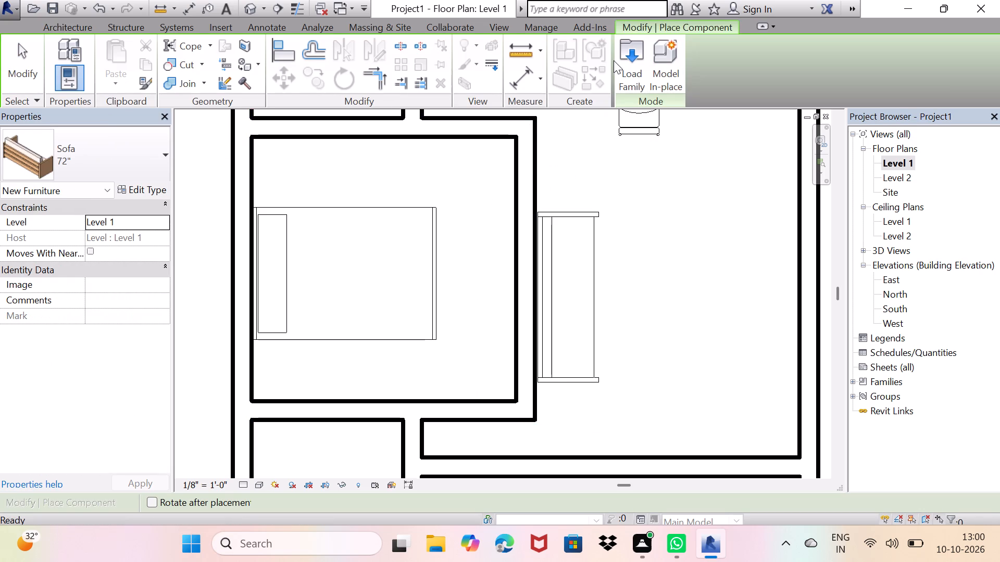
left_click(614, 60)
left_click(623, 55)
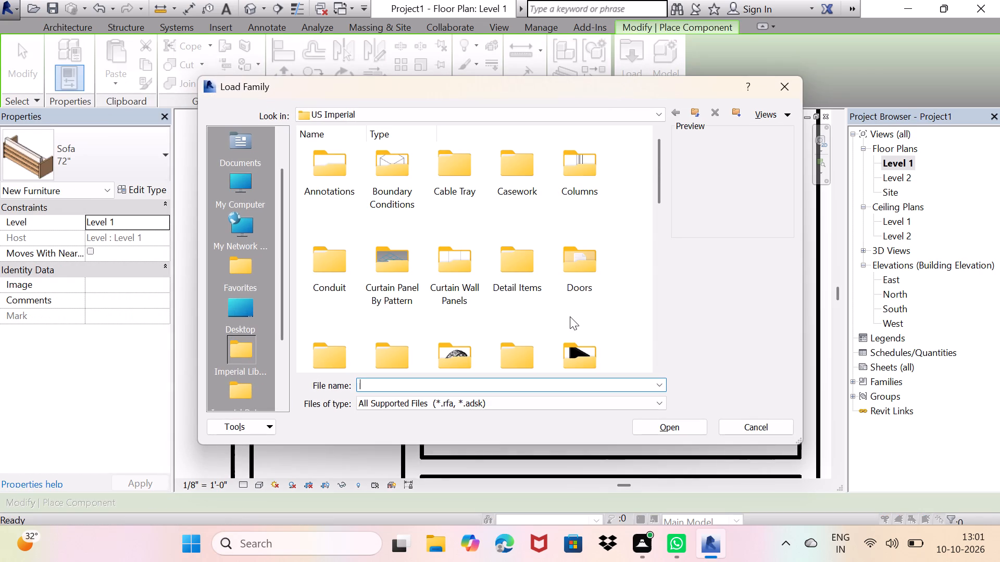
scroll(571, 323, "down", 1)
double_click(584, 225)
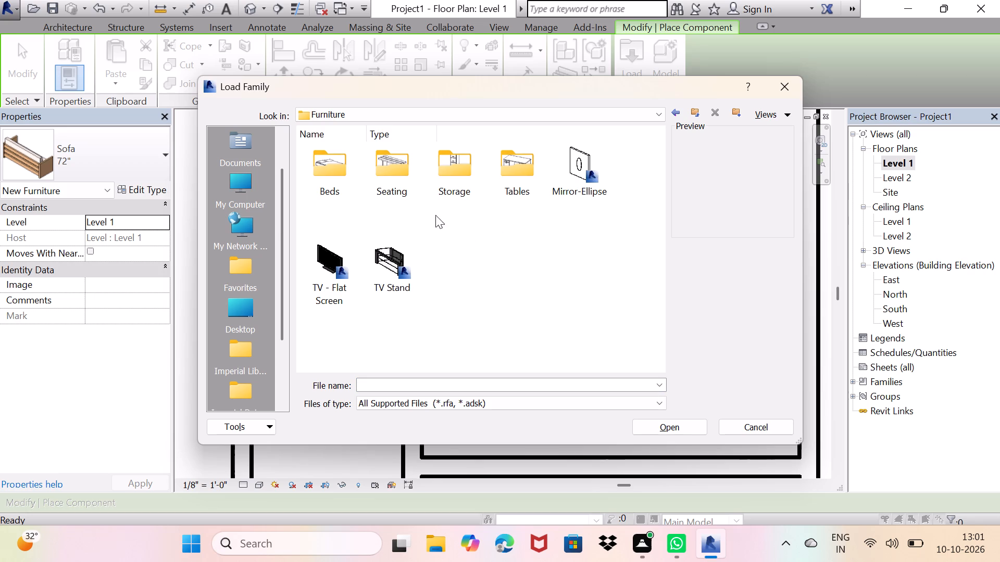
left_click(519, 177)
left_click(519, 169)
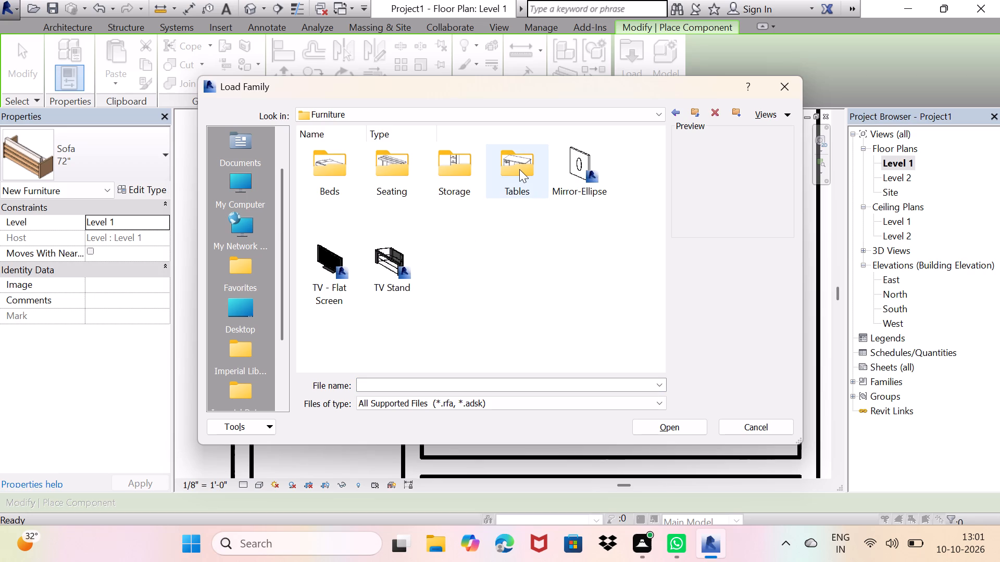
double_click(519, 169)
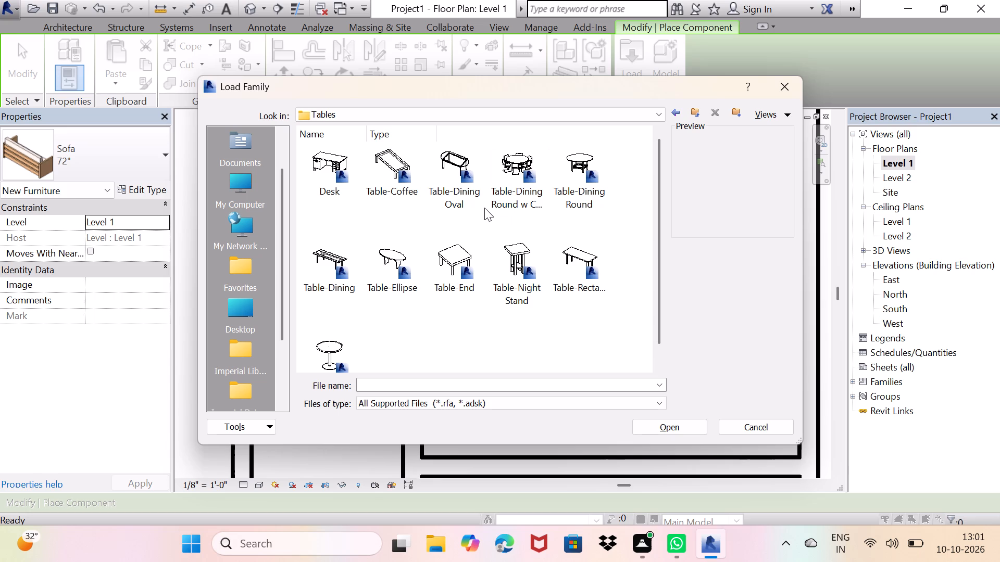
left_click(673, 114)
double_click(461, 171)
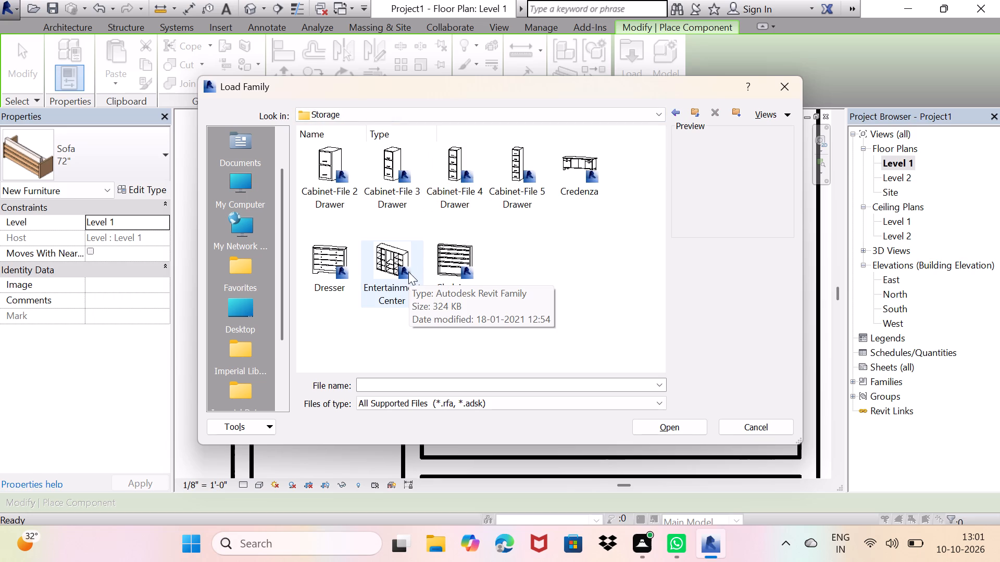
left_click(390, 266)
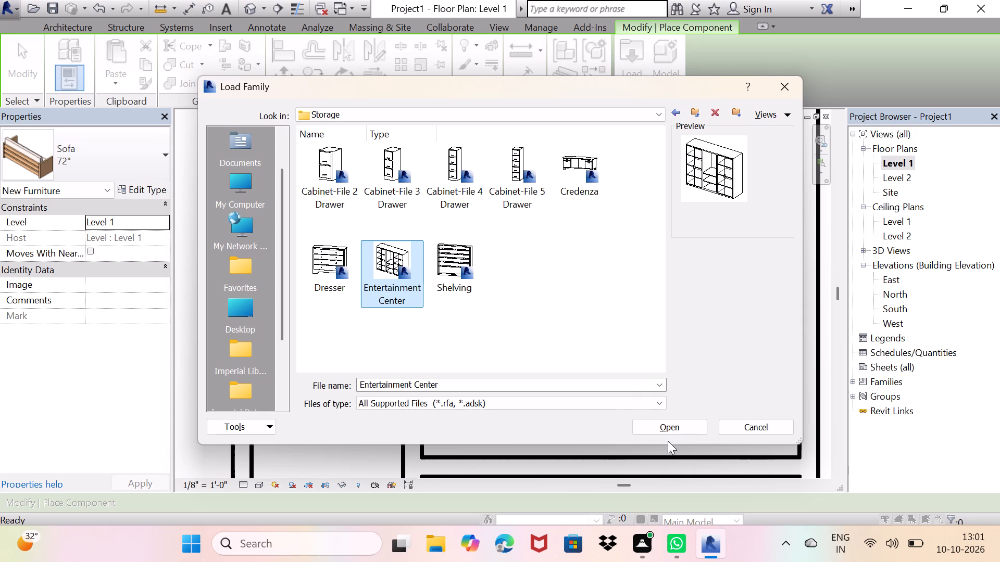
left_click(665, 428)
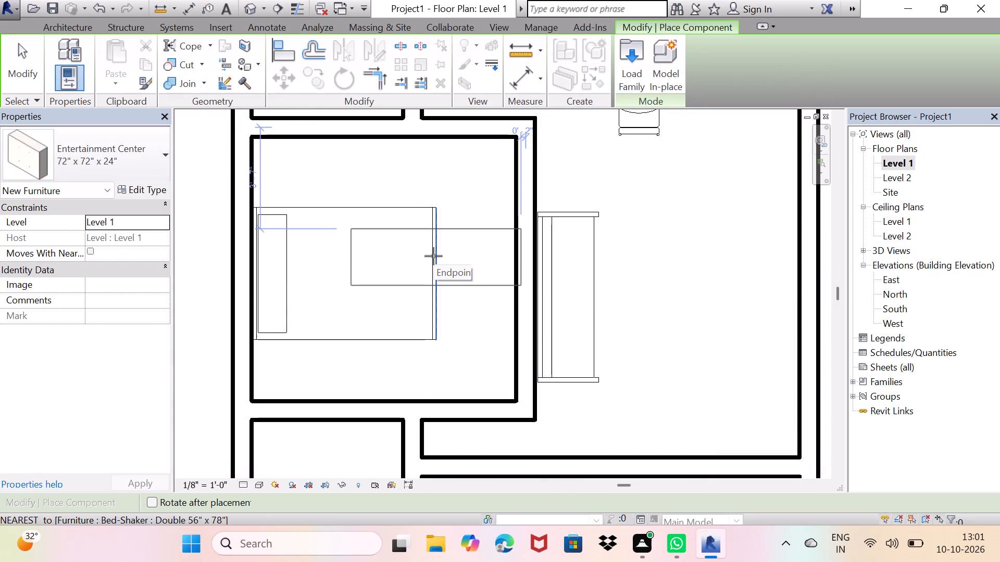
Place a rotated 72" x 72" x 24" entertainment center in the enlarged western room, against its east wall and facing the bed's foot.
scroll(442, 276, "down", 2)
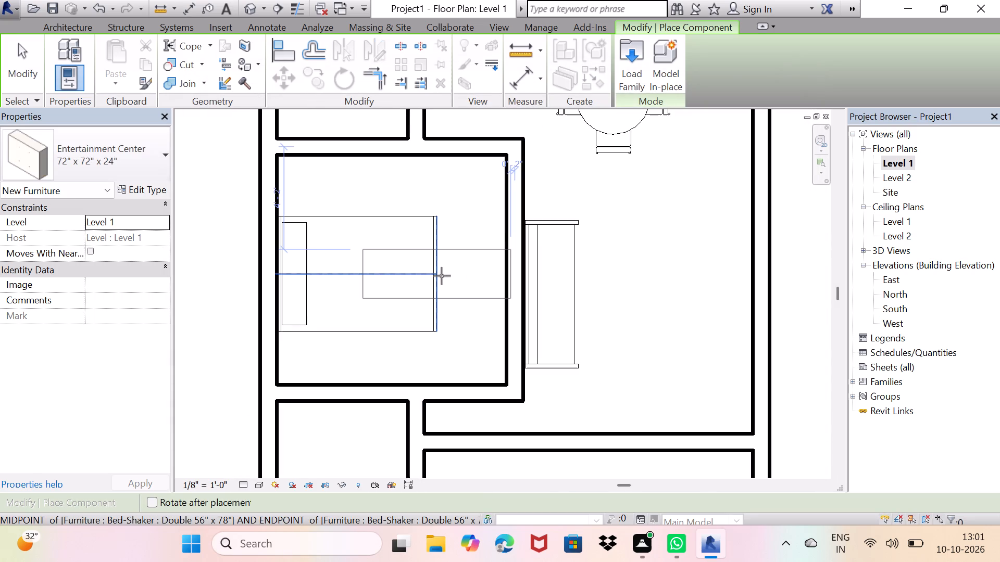
key("space")
key("space")
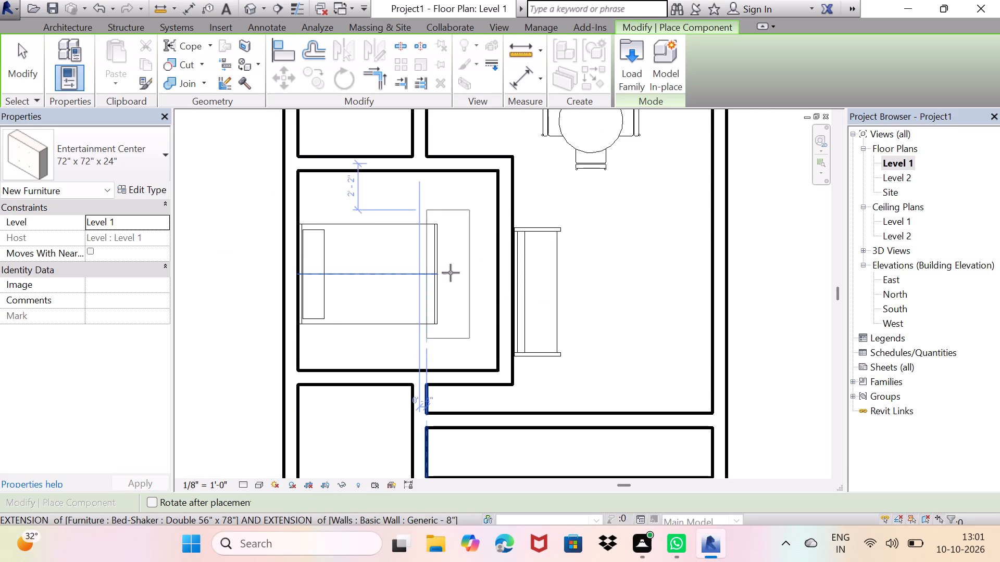
scroll(464, 263, "up", 5)
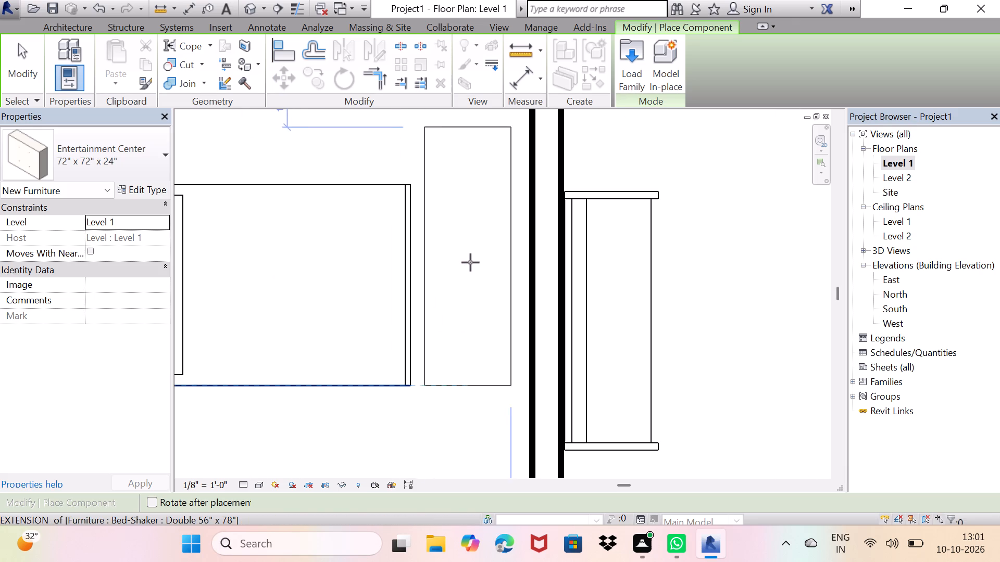
left_click(483, 266)
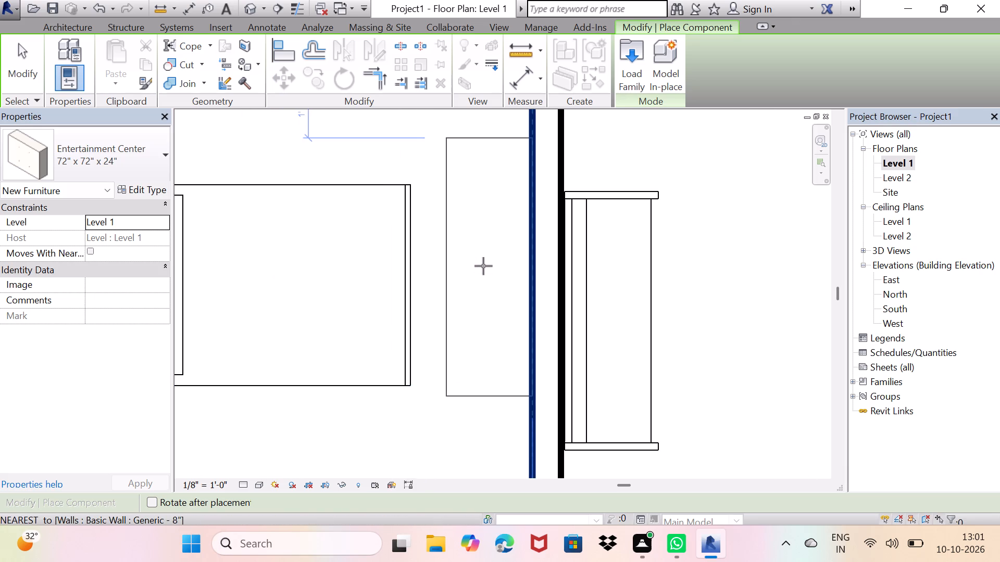
Place a second 72" x 72" x 24" entertainment center in the northwest room between bed and east wall, about 1' 10" from the north wall.
scroll(479, 287, "down", 10)
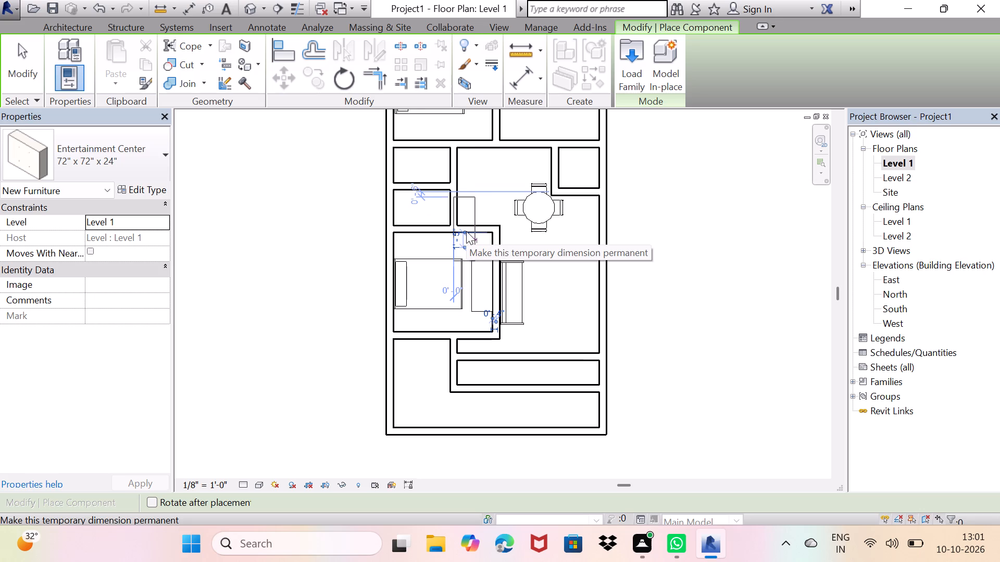
middle_click_drag(466, 231, 448, 440, "shift")
scroll(466, 231, "down", 1, "shift")
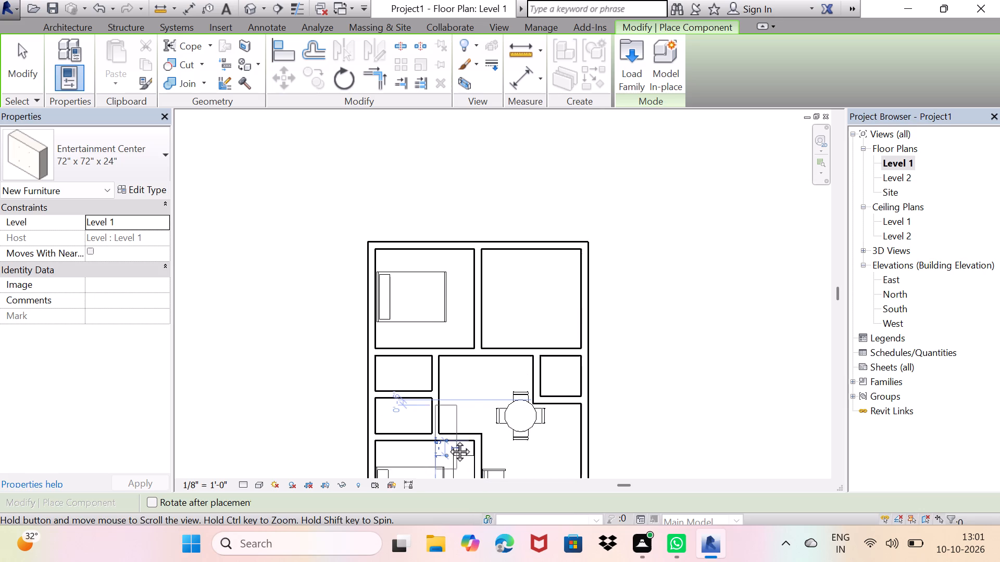
middle_click_drag(448, 440, 449, 424, "shift")
scroll(465, 284, "up", 6)
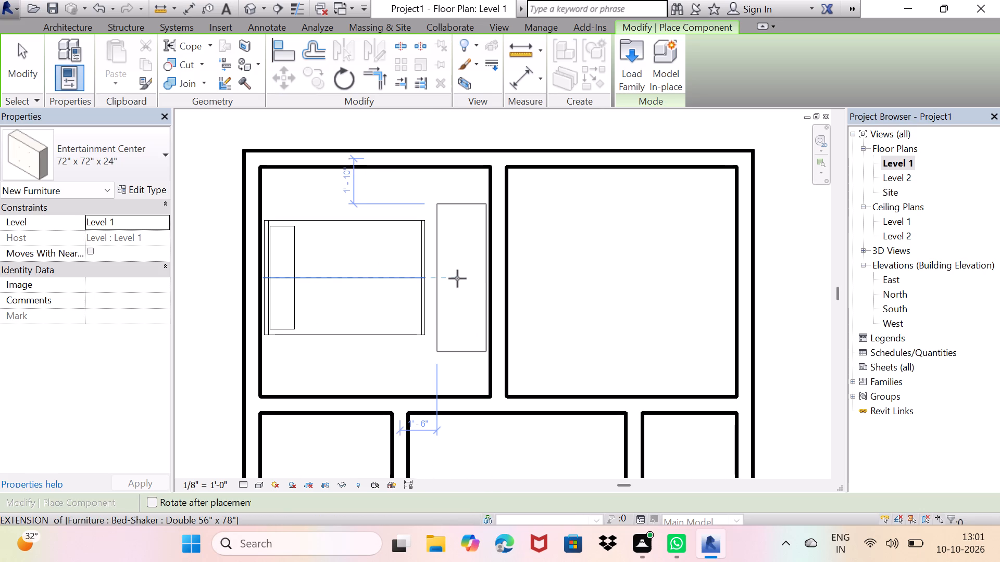
left_click(457, 278)
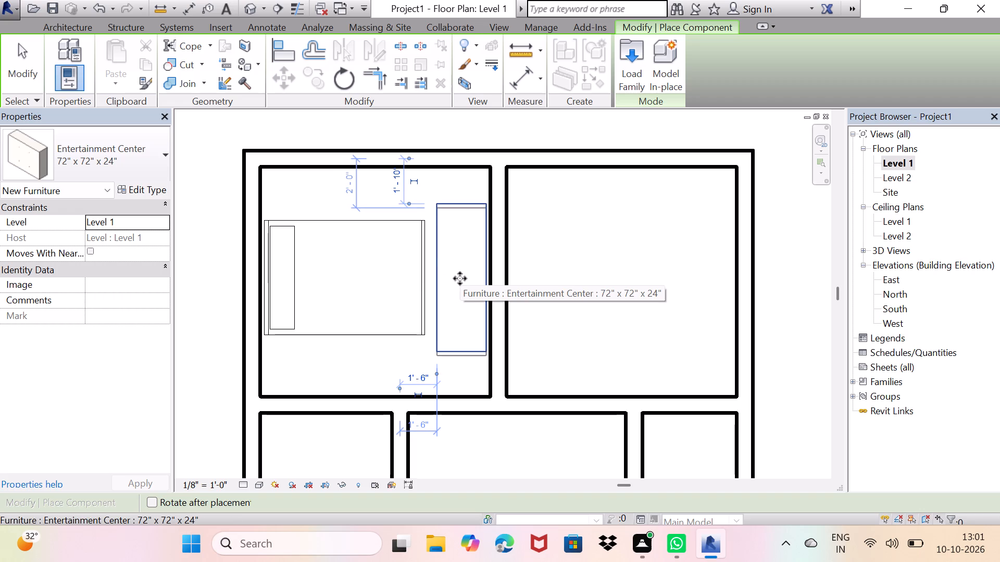
key("space")
key("Escape")
key("Escape")
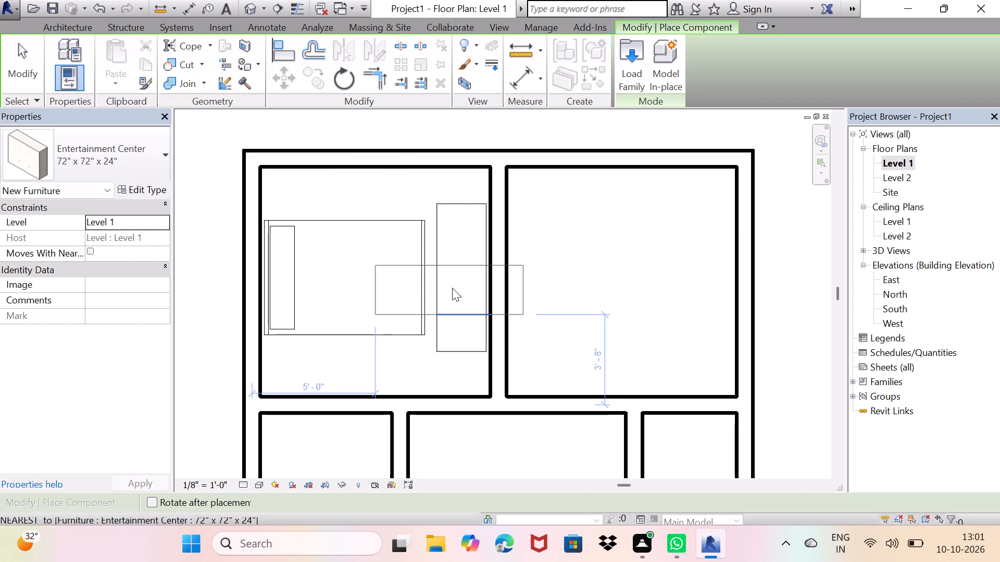
Load the Chair-Corbu family from the Seating folder of the US Imperial furniture library as the component for placement.
scroll(469, 277, "down", 4)
middle_click_drag(481, 345, 370, 316)
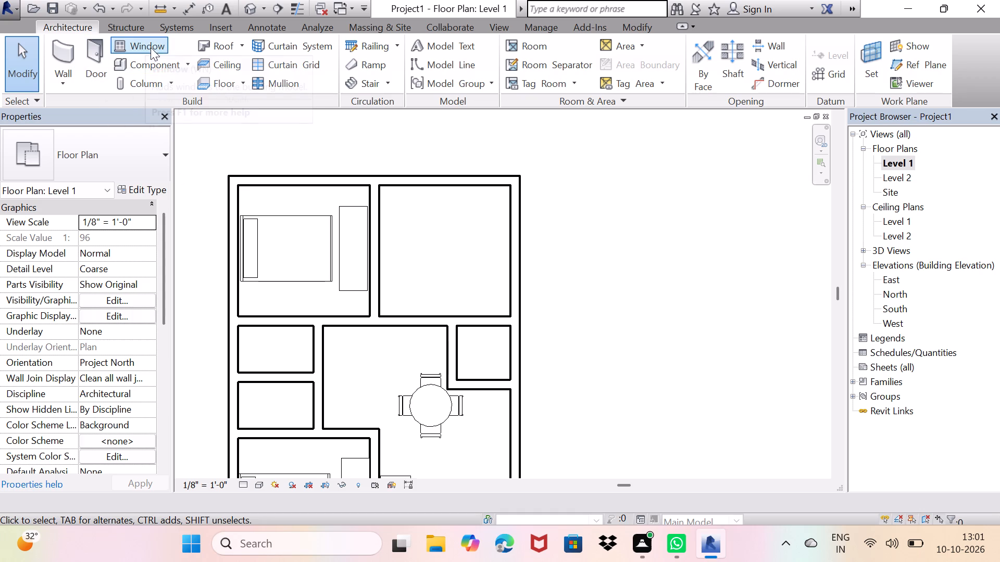
double_click(157, 61)
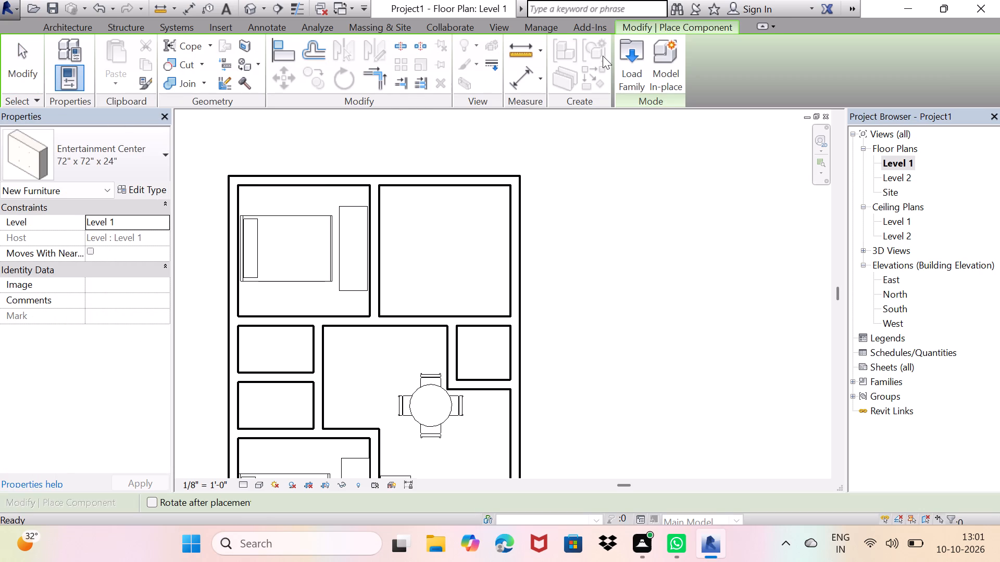
double_click(628, 55)
scroll(538, 215, "down", 3)
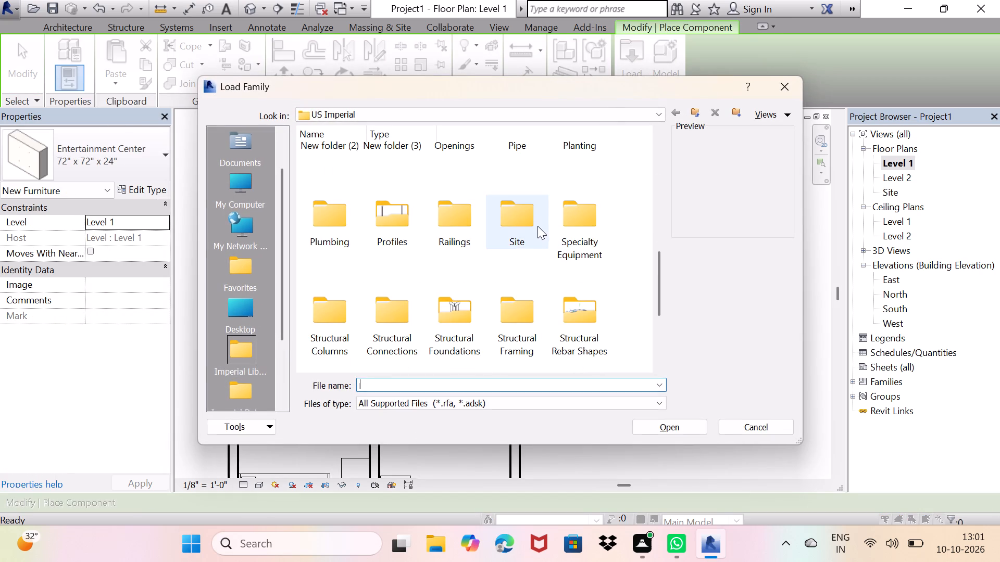
scroll(543, 222, "down", 1)
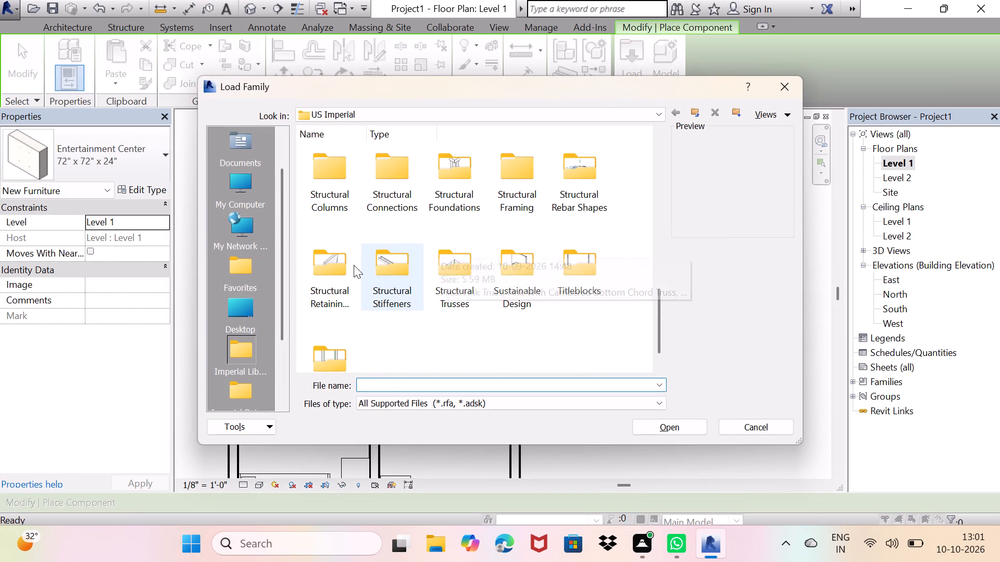
left_click(327, 270)
left_click(327, 270)
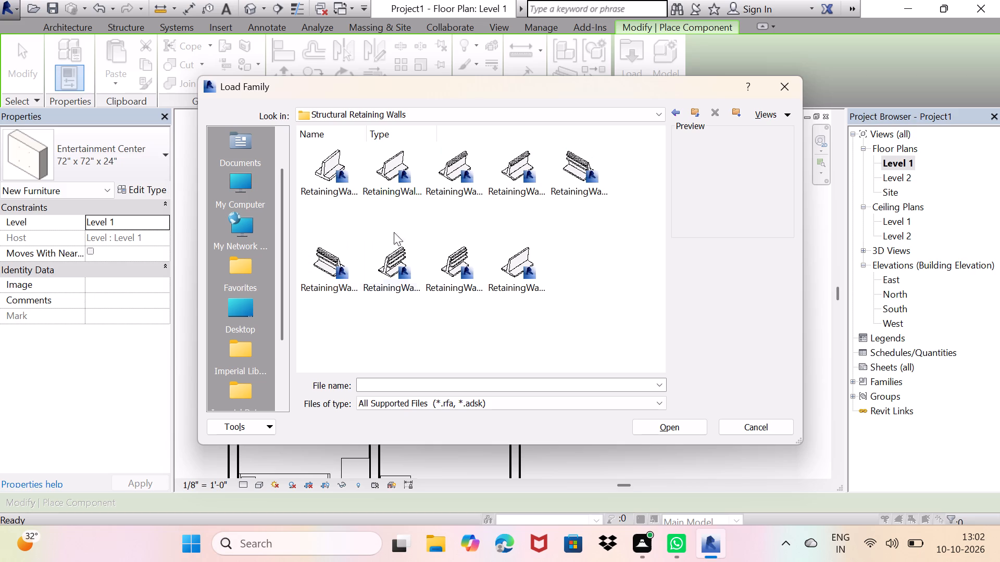
left_click(675, 113)
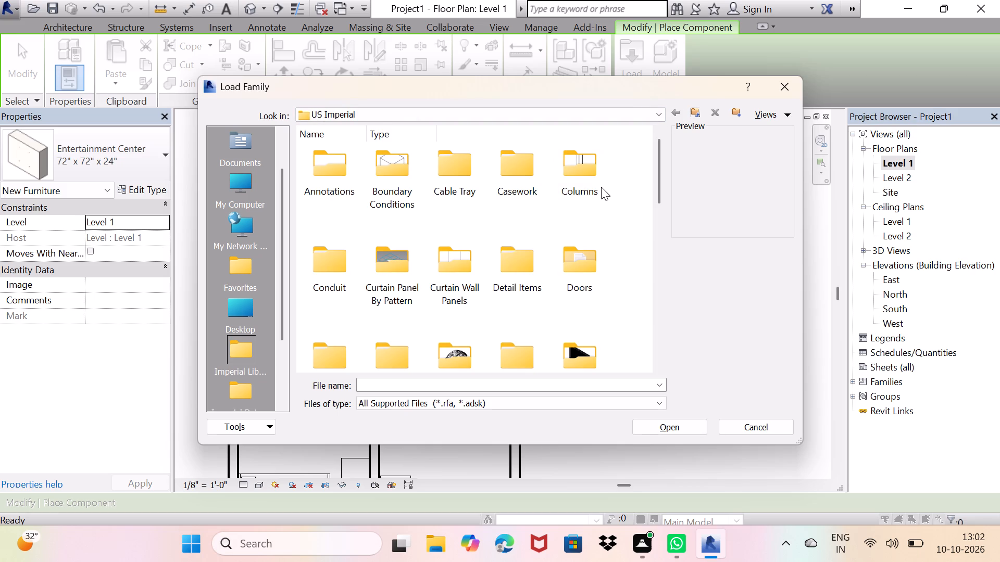
scroll(600, 186, "up", 3)
scroll(598, 194, "down", 3)
scroll(597, 210, "up", 3)
scroll(580, 335, "down", 2)
scroll(598, 199, "up", 1)
double_click(582, 221)
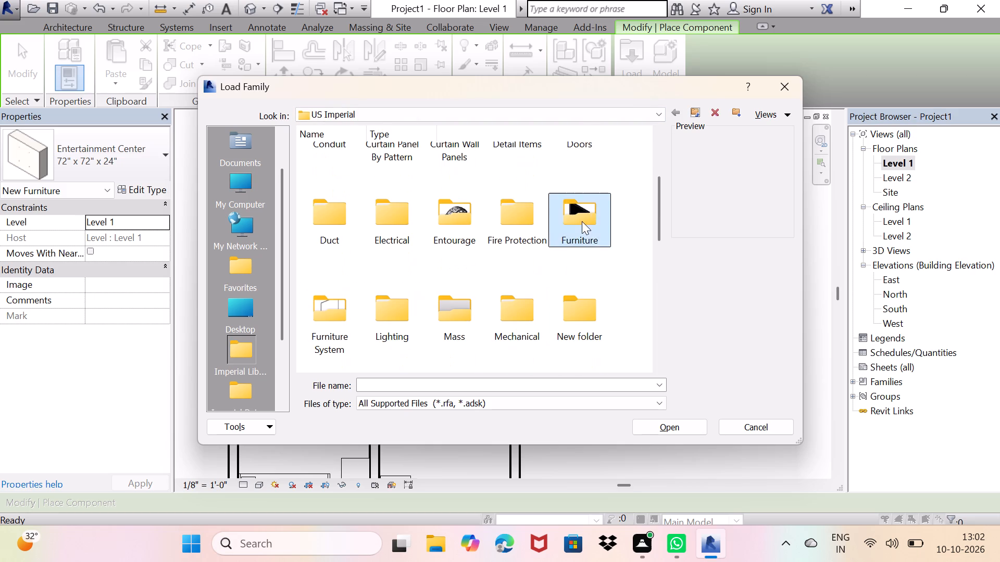
double_click(517, 176)
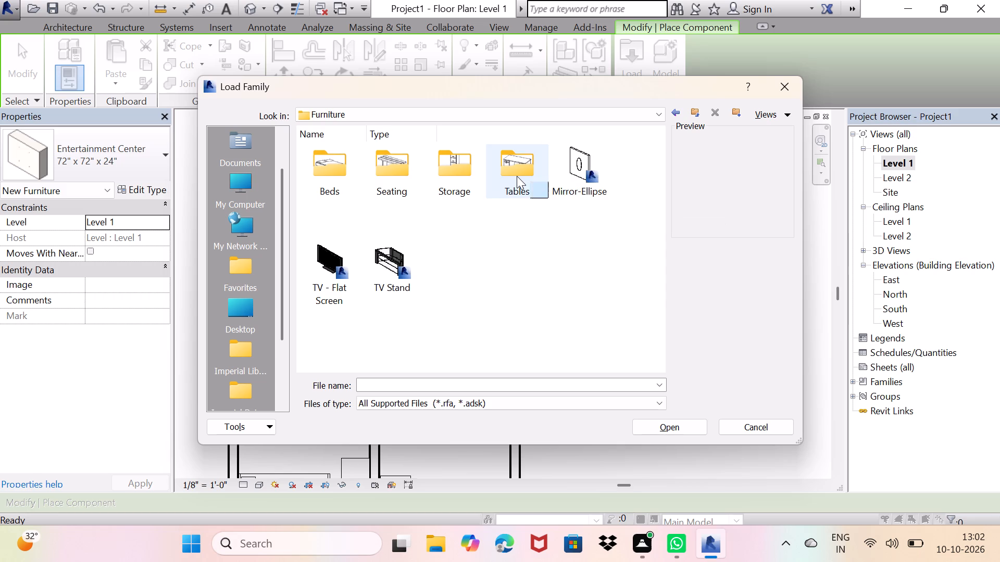
left_click(676, 112)
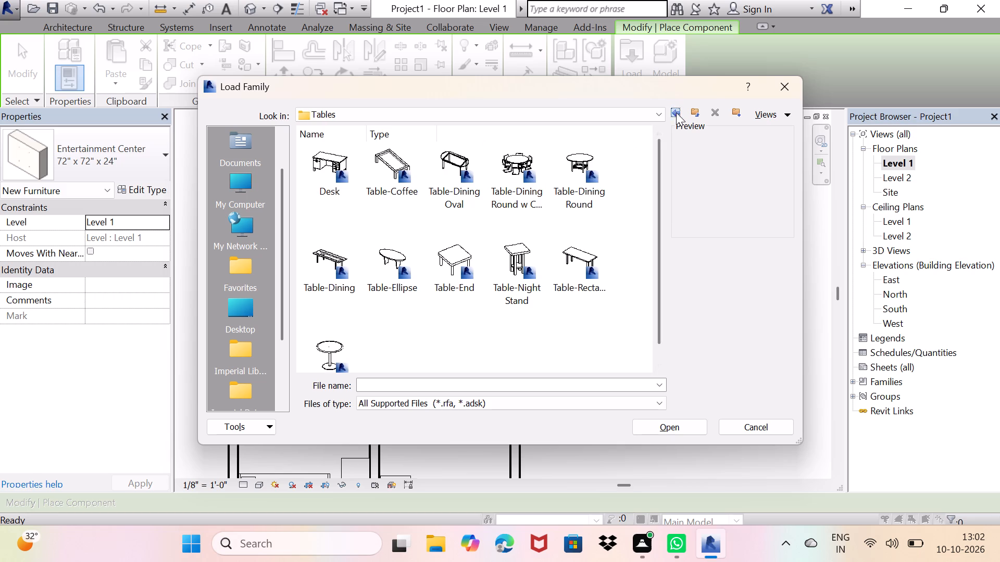
double_click(392, 177)
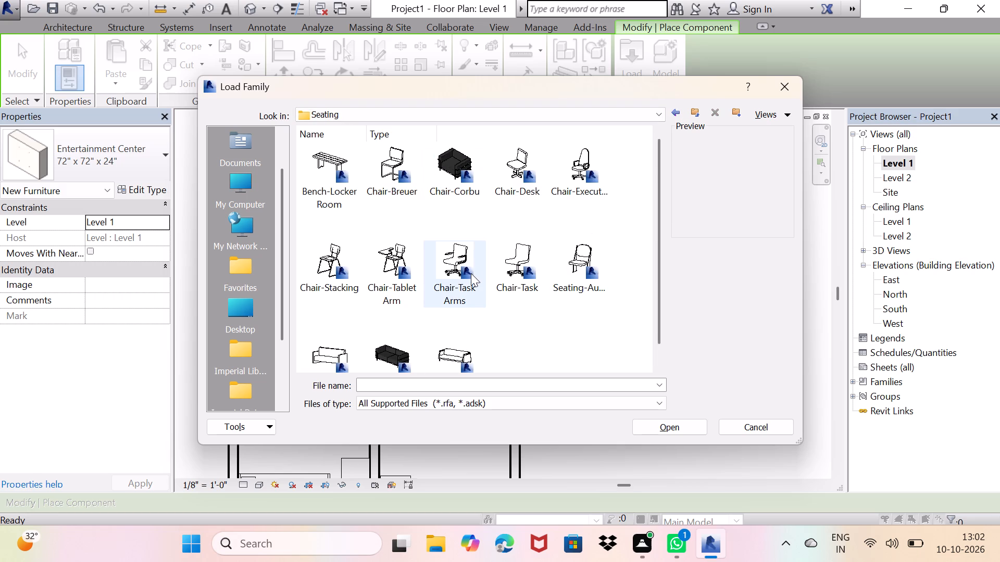
left_click(446, 171)
left_click(677, 425)
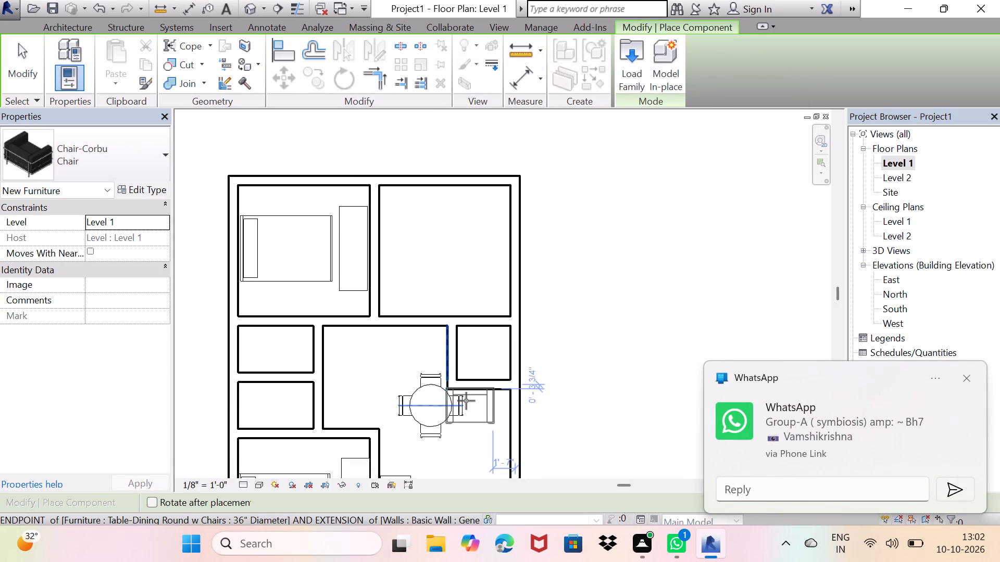
Place one Chair-Corbu in the central space at the sofa's northeast corner, about 2' 3" south of the enlarged western room's north wall line.
scroll(467, 401, "down", 2)
middle_click_drag(483, 438, 465, 343)
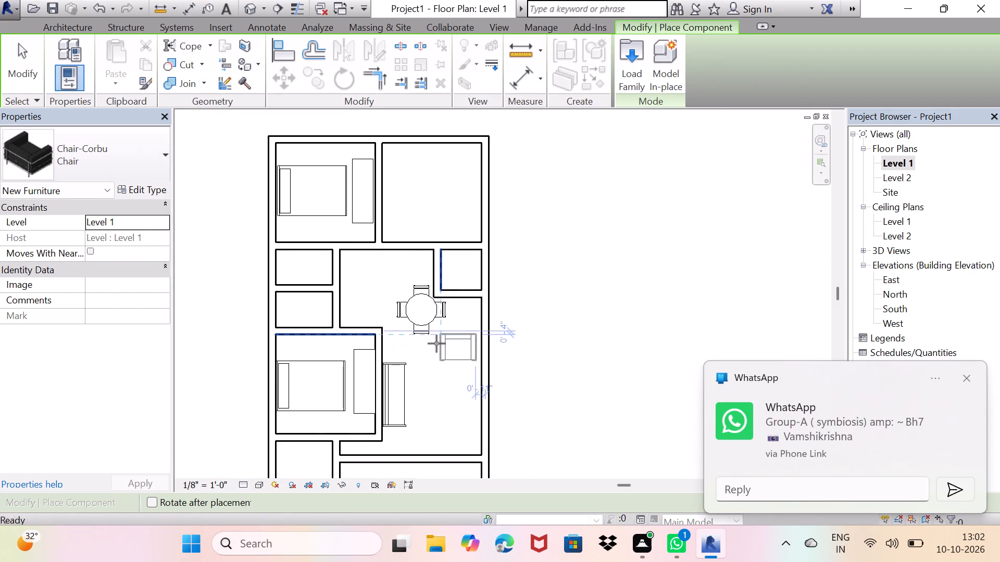
scroll(424, 364, "up", 8)
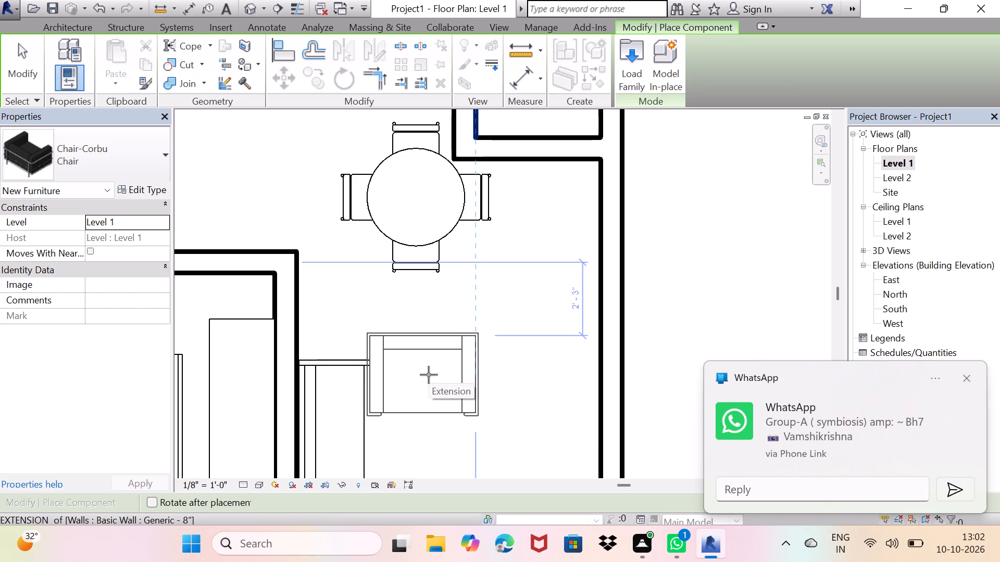
left_click(429, 375)
key("Escape")
key("Escape")
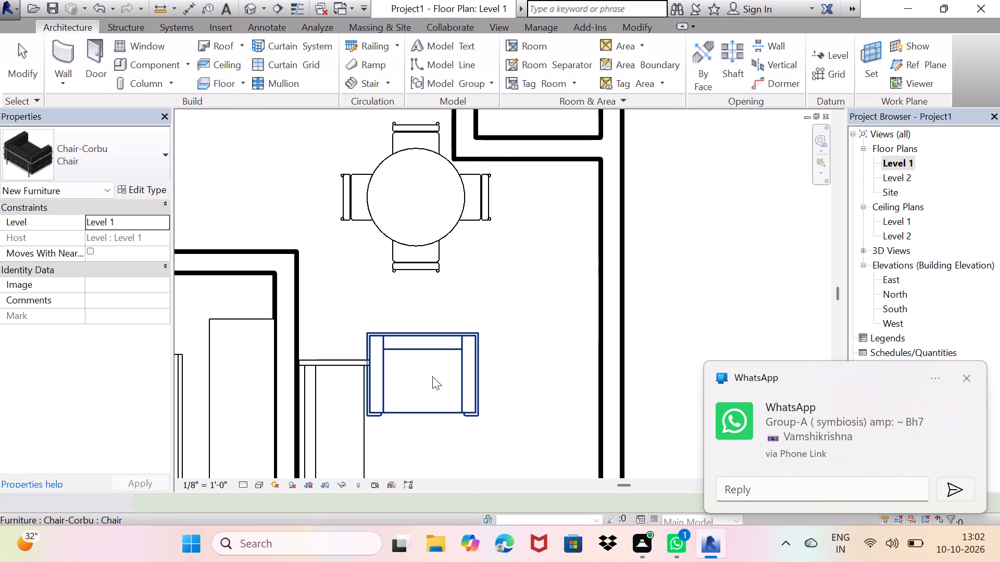
Load the TV - Flat Screen family from the Furniture folder of the US Imperial library as the component for placement.
scroll(428, 382, "down", 3)
middle_click_drag(429, 422, 435, 326)
left_click(182, 62)
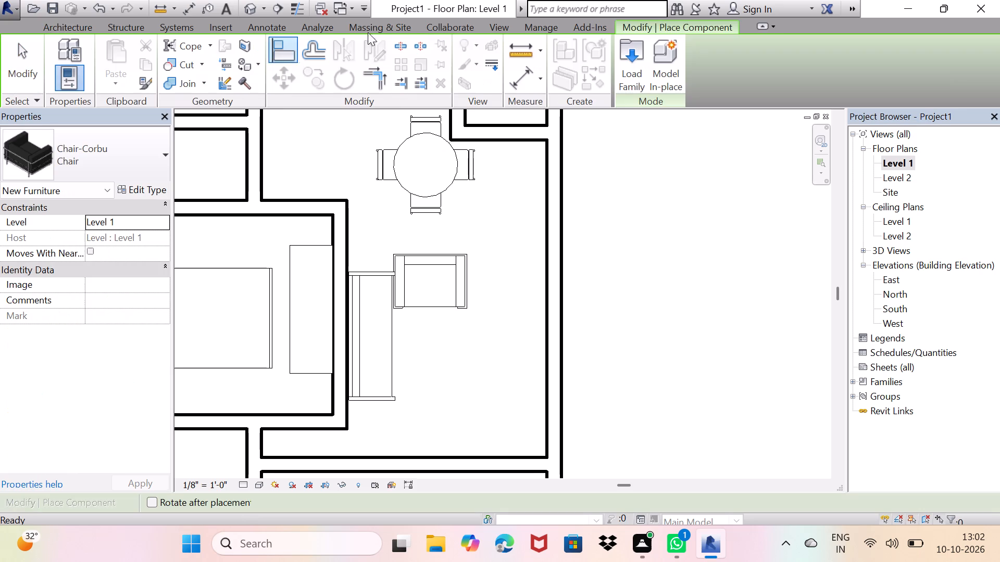
left_click(626, 49)
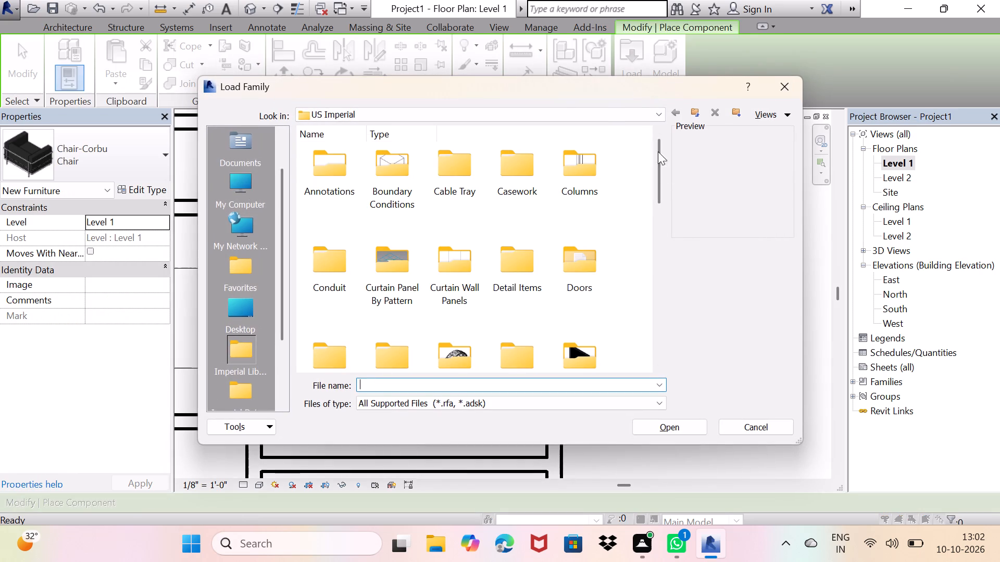
scroll(590, 289, "down", 1)
left_click(580, 222)
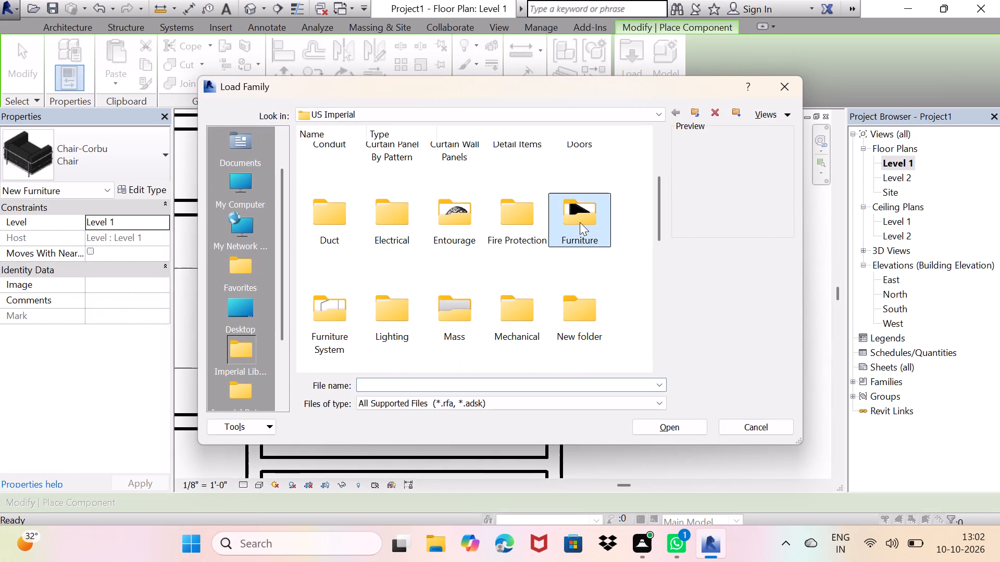
left_click(580, 222)
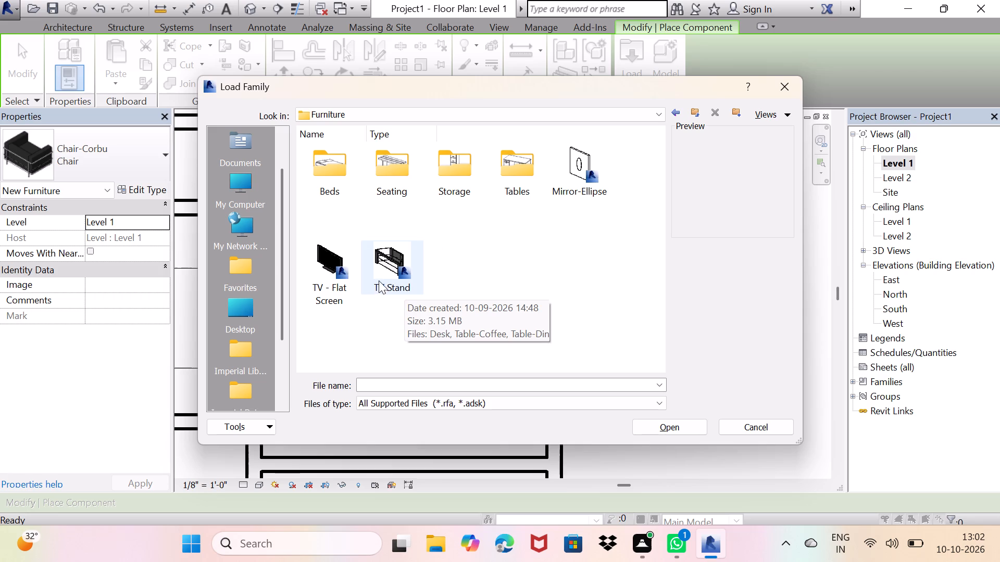
left_click(325, 269)
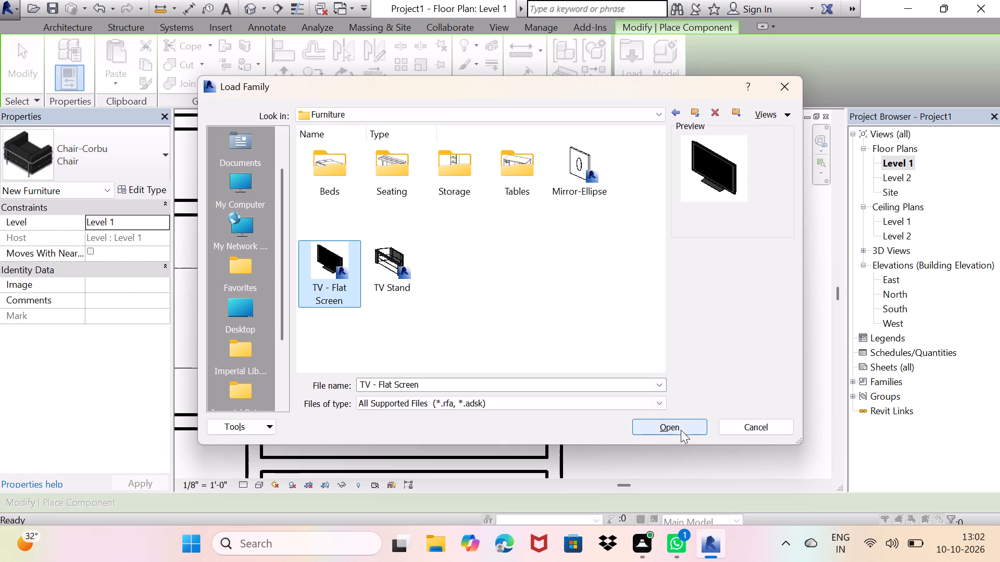
left_click(678, 428)
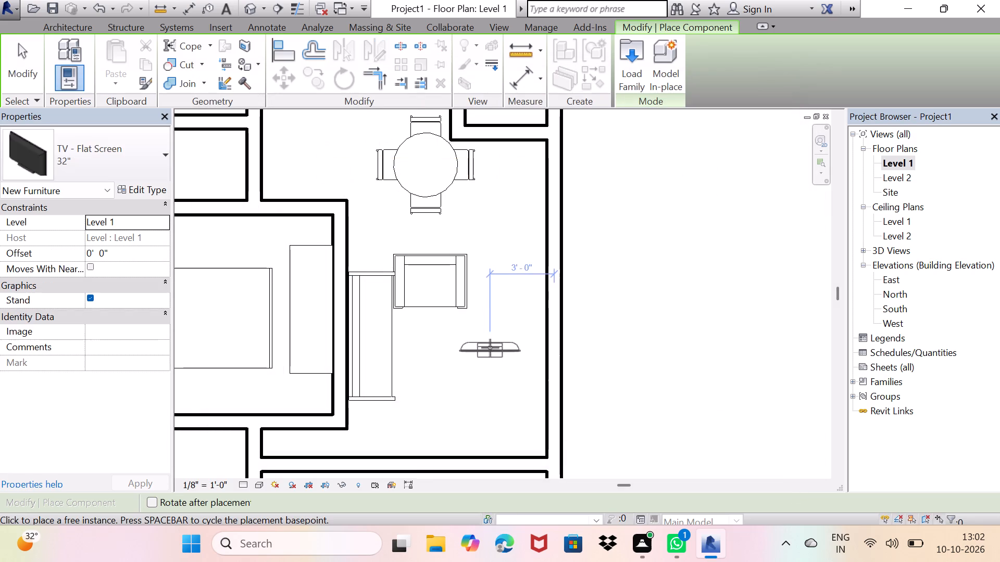
Place one rotated 32" TV against the central space's east wall, facing the sofa, about 8' 8" south of the wall to its north.
key("space")
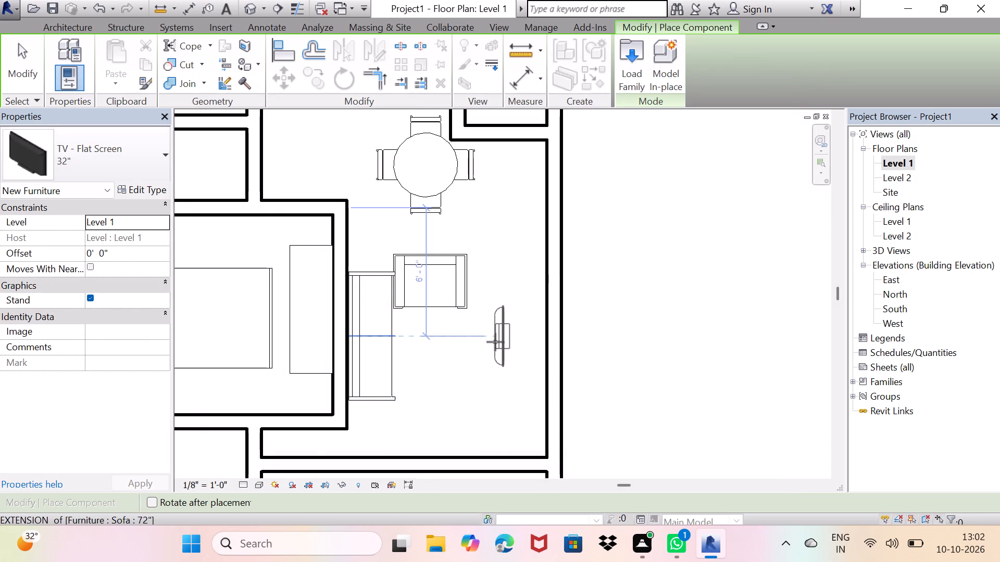
middle_click_drag(512, 337, 601, 323)
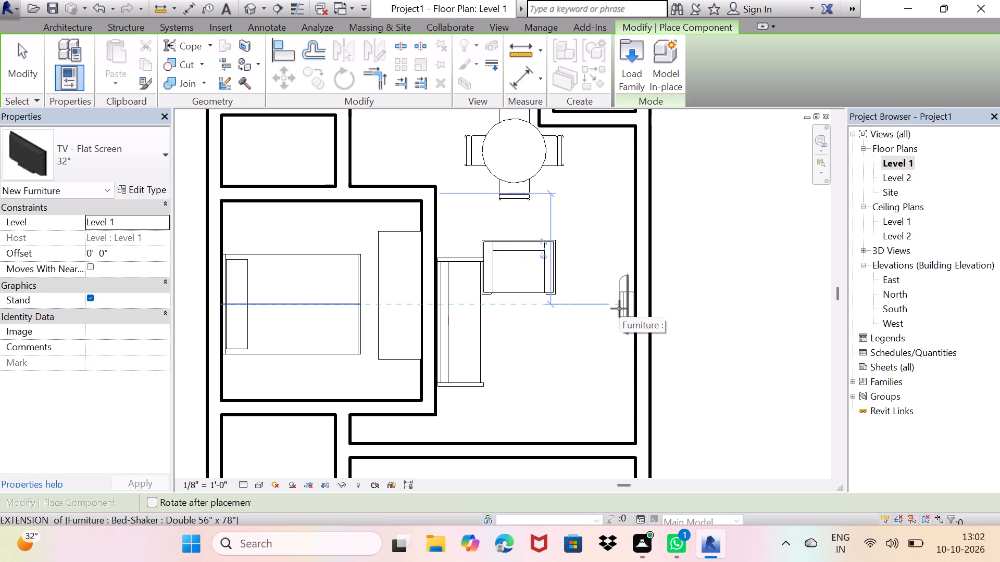
left_click(619, 309)
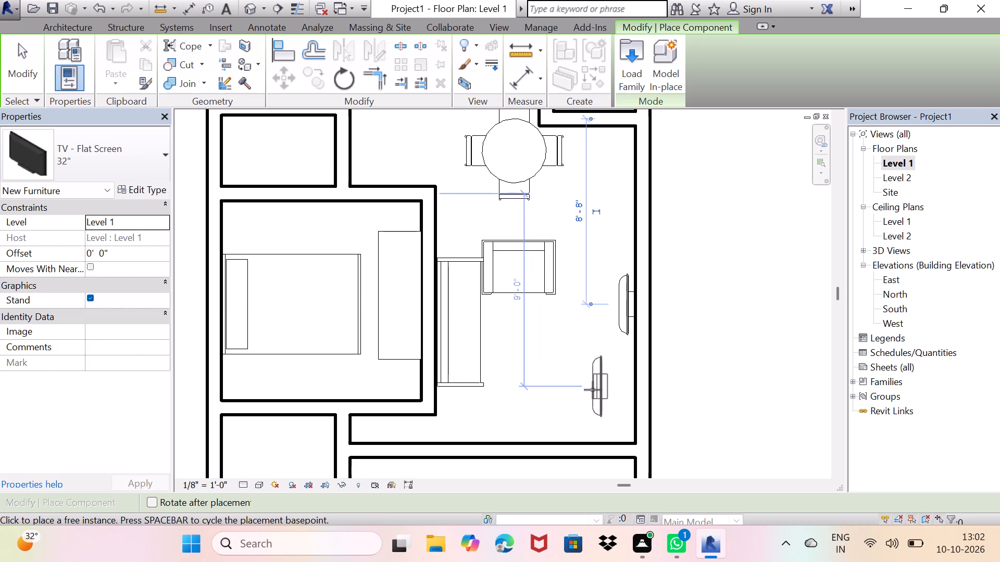
key("Escape")
key("Escape")
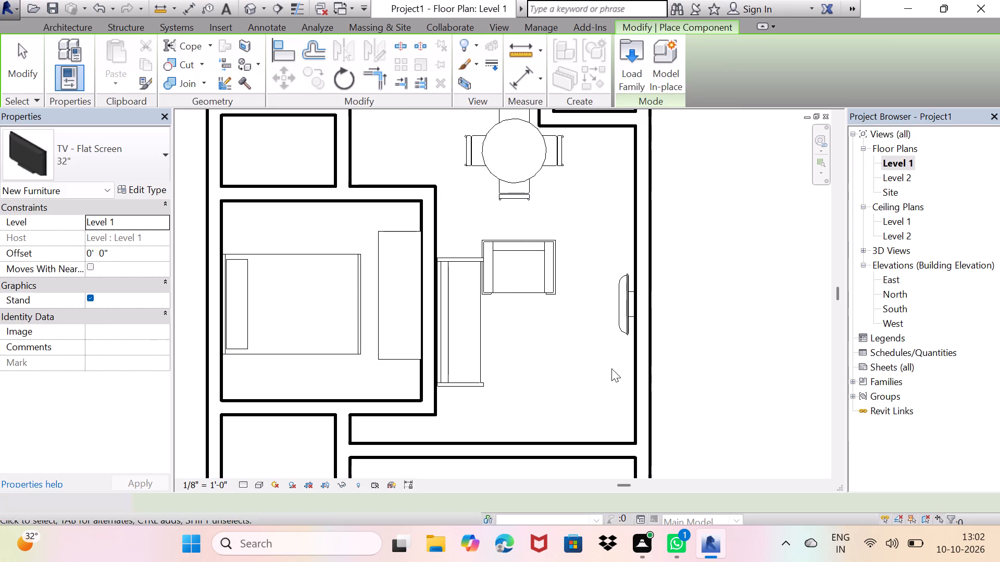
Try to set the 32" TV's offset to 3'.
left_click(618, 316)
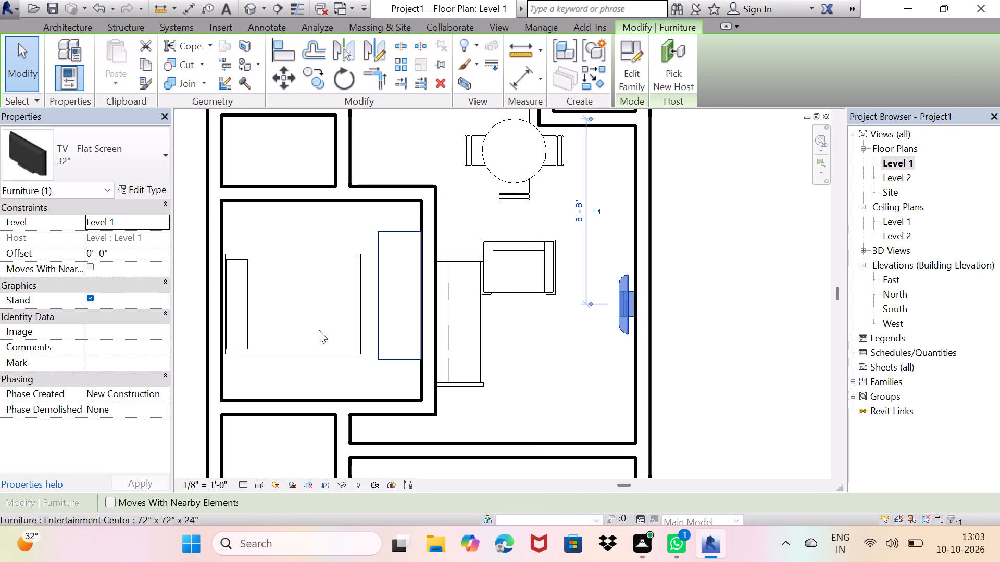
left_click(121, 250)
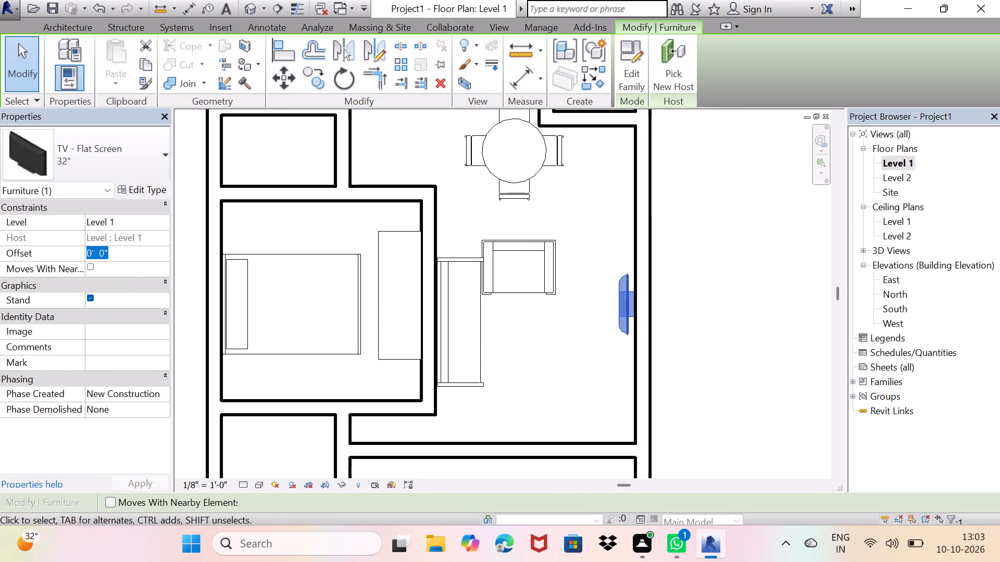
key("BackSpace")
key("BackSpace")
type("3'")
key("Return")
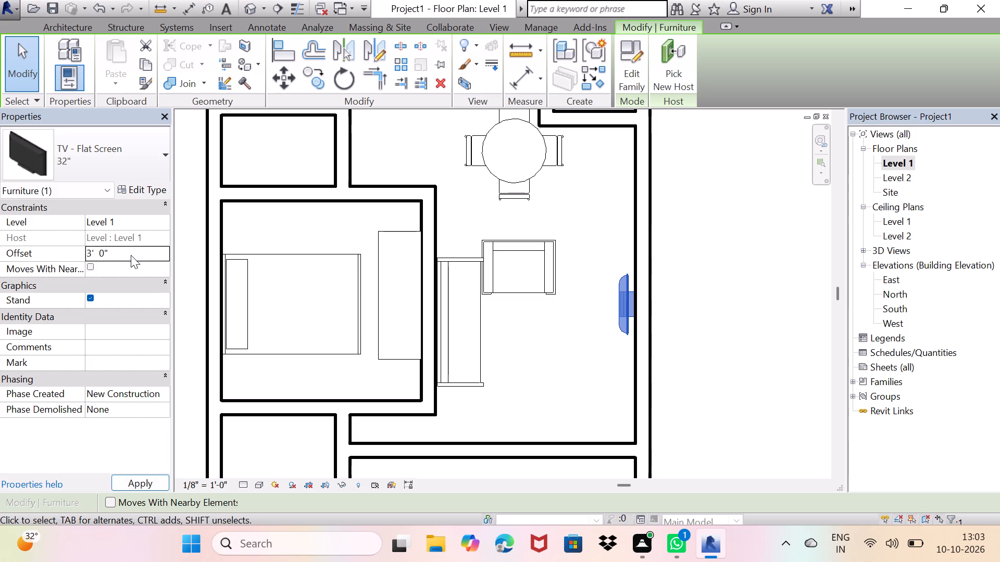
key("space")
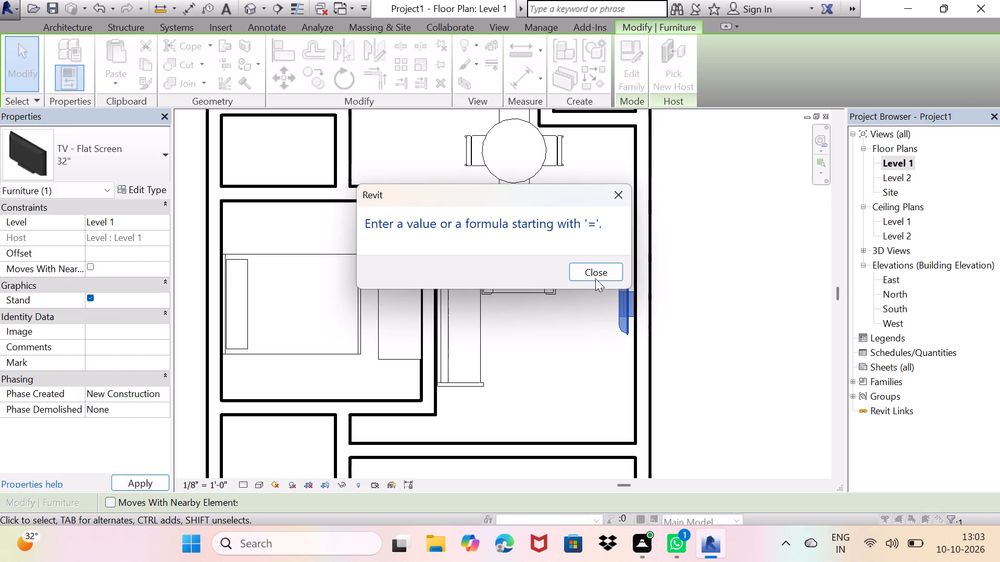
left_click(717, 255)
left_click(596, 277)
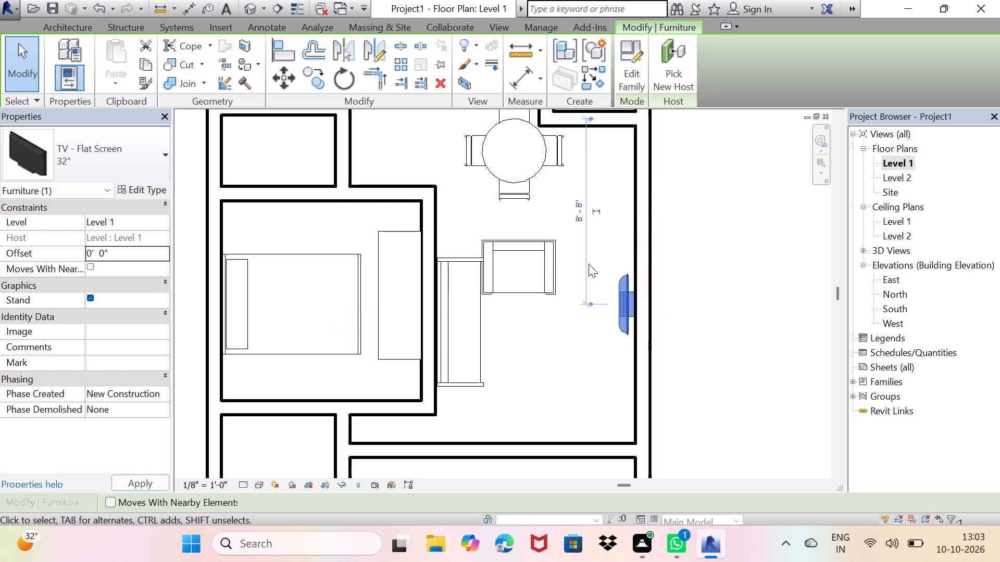
In the default 3D view, rotate the northwest room's 72" x 72" x 24" entertainment center 180° so its front faces the bed.
left_click(246, 9)
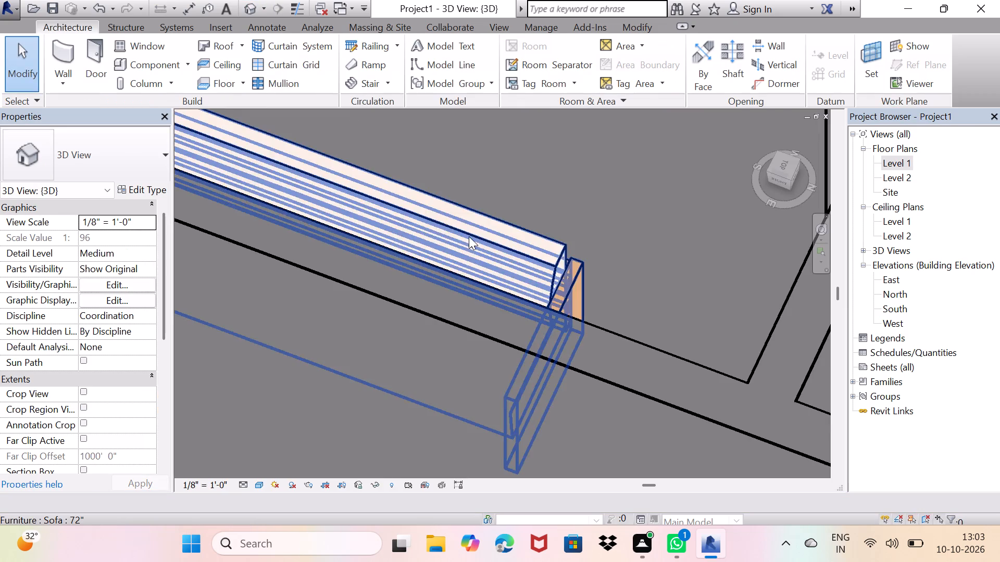
scroll(469, 236, "down", 12)
middle_click_drag(537, 237, 529, 252)
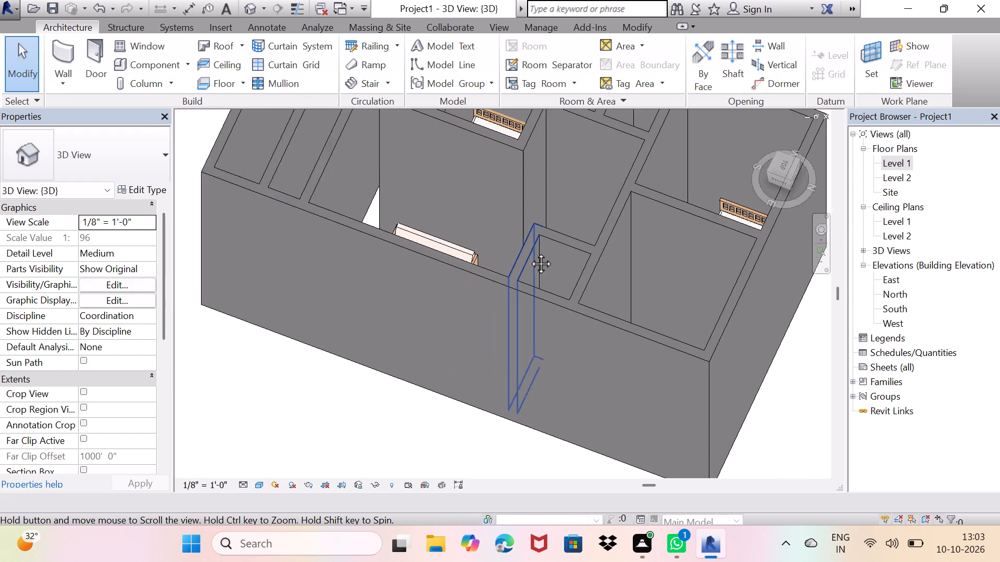
middle_click_drag(529, 252, 321, 290)
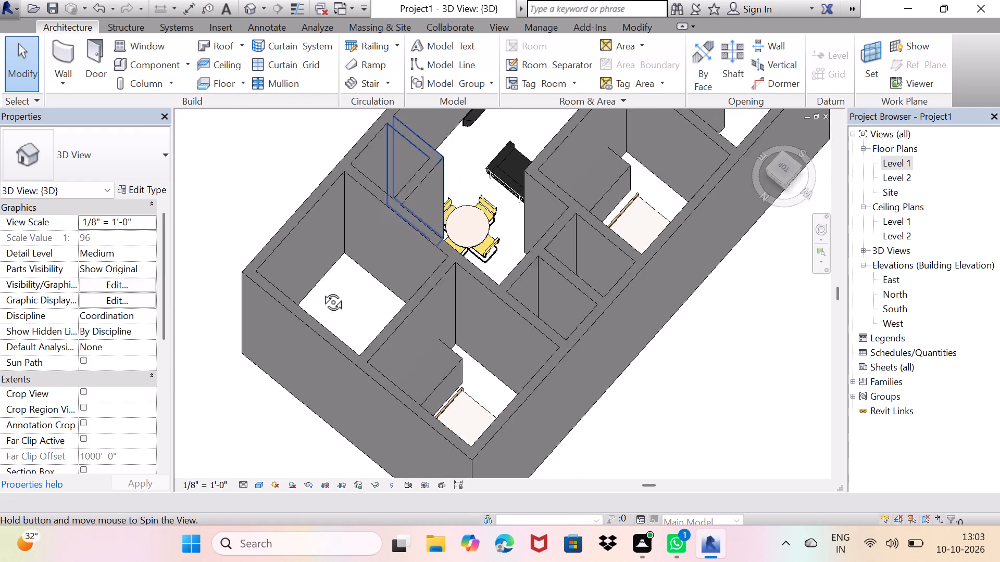
middle_click_drag(321, 290, 405, 308)
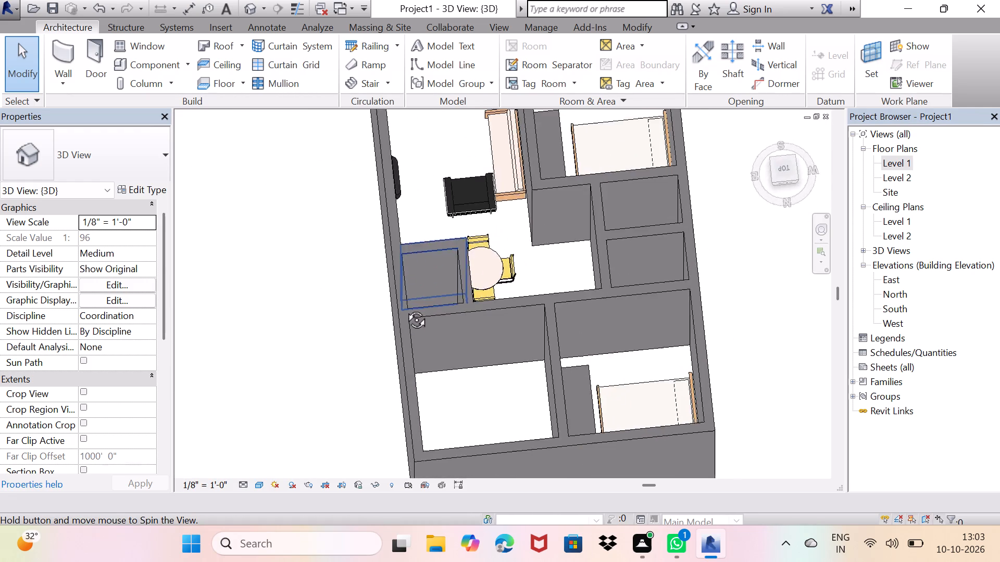
middle_click_drag(405, 308, 275, 284)
scroll(408, 343, "up", 5)
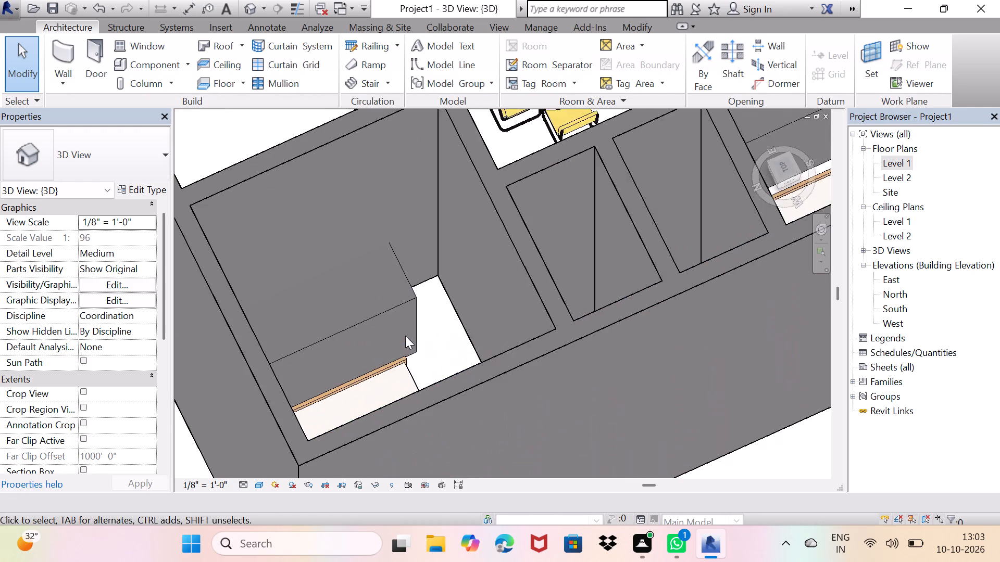
middle_click_drag(405, 336, 487, 344)
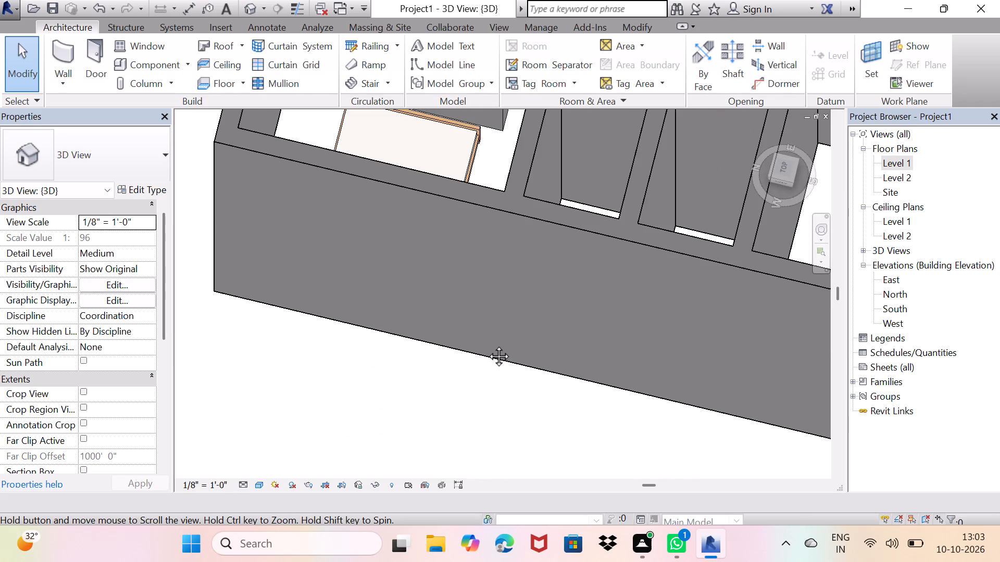
middle_click_drag(487, 344, 569, 541)
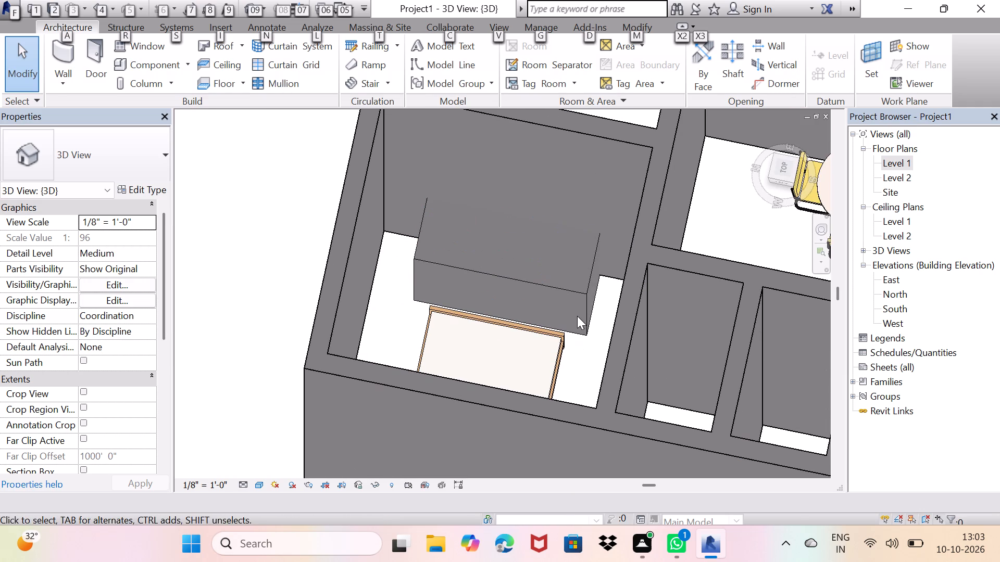
left_click(585, 299)
key("space")
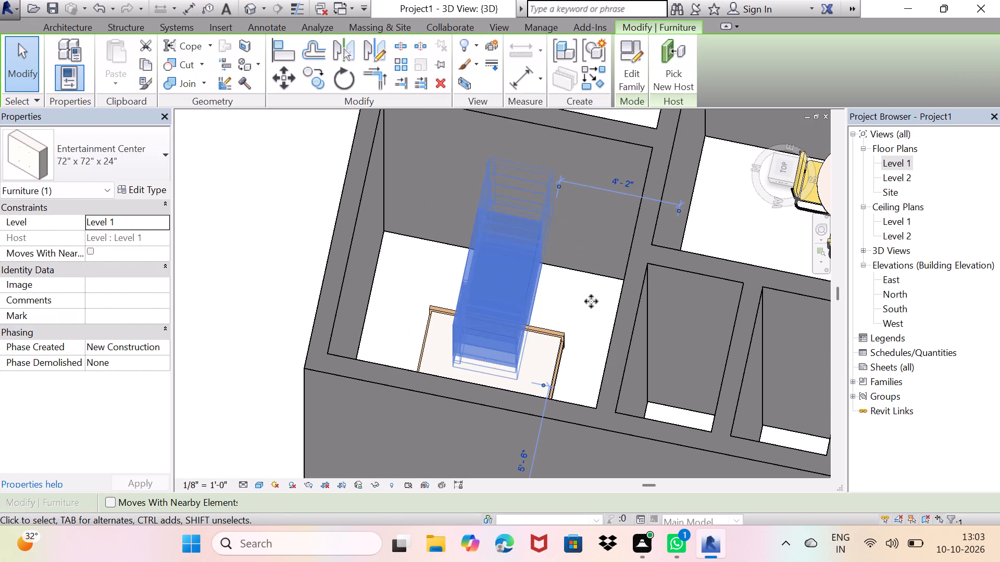
key("space")
scroll(582, 272, "up", 2)
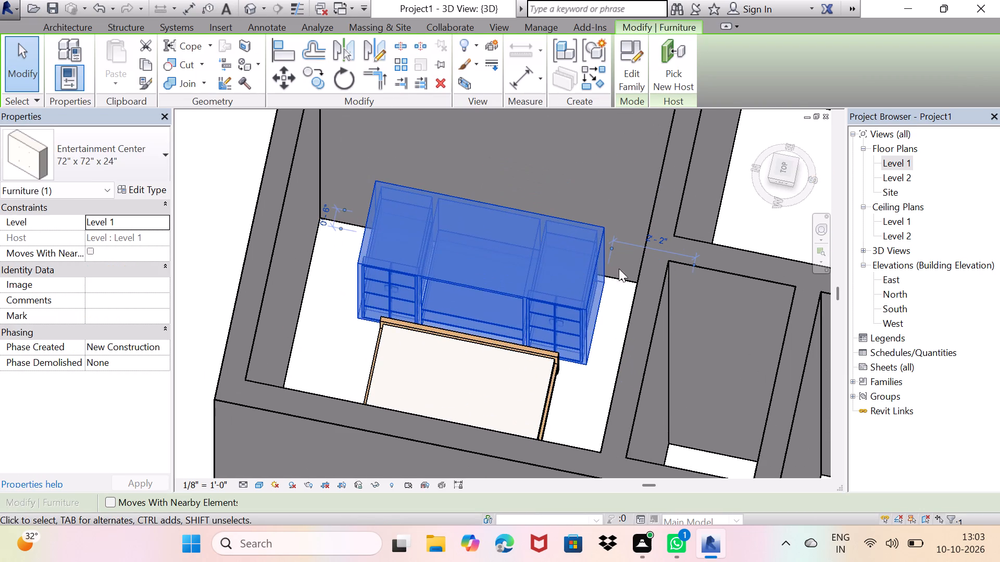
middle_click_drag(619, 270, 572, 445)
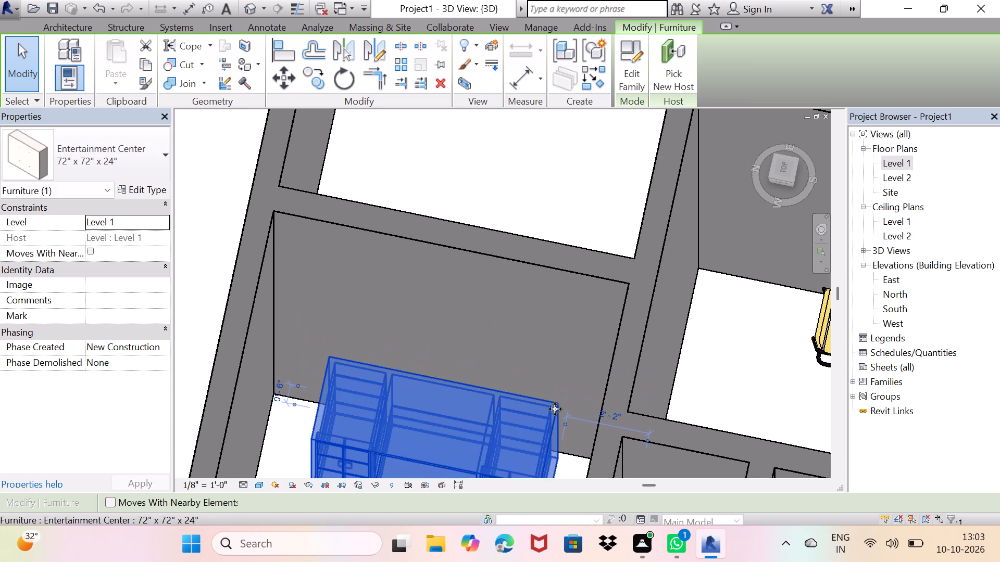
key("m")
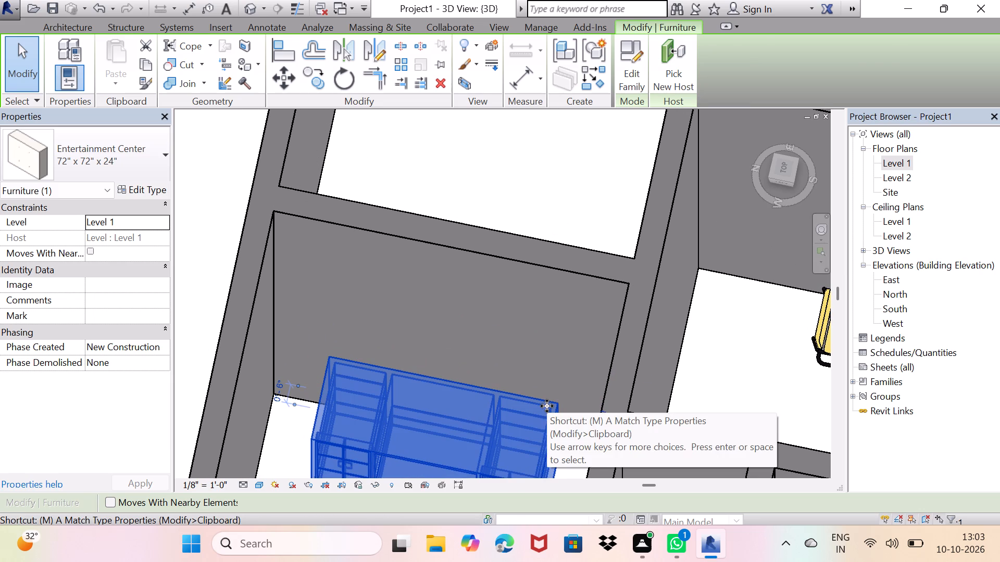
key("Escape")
Set the offset of the 32" flat-screen TV on the central space's east wall to 3' 0".
middle_click_drag(550, 406, 561, 396)
middle_click_drag(567, 389, 553, 405)
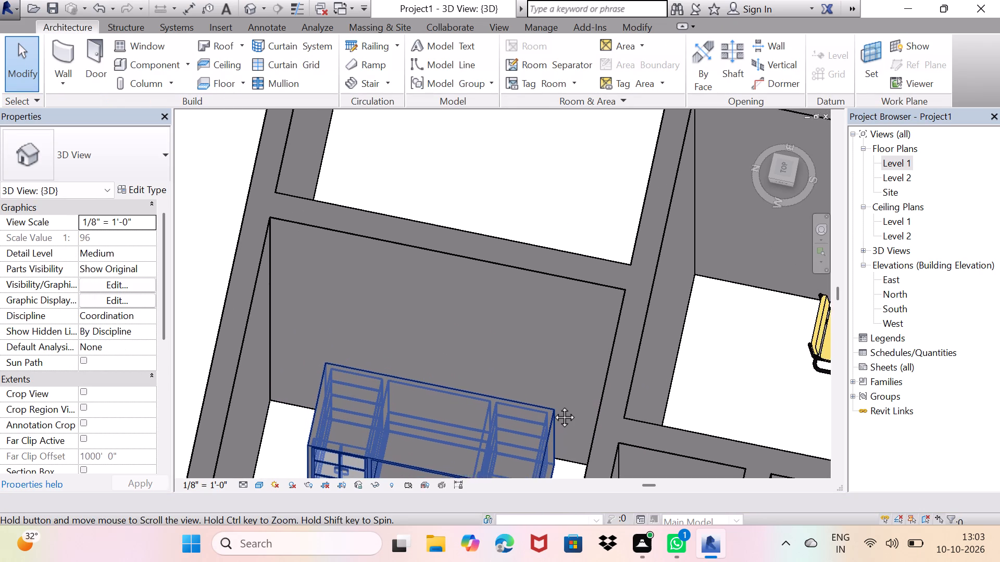
middle_click_drag(553, 405, 628, 300)
middle_click_drag(598, 335, 264, 463)
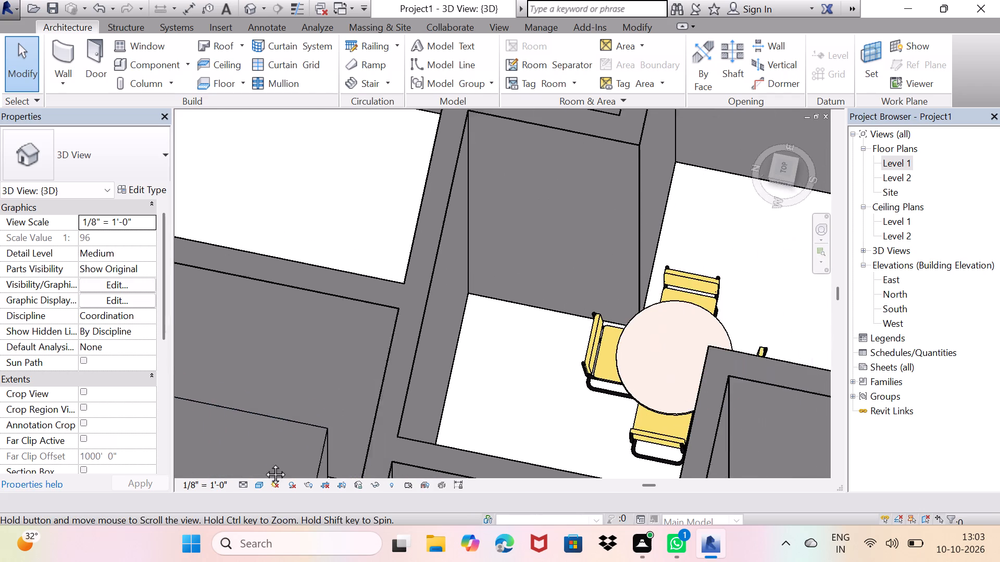
middle_click_drag(264, 463, 252, 464)
middle_click_drag(557, 294, 373, 270)
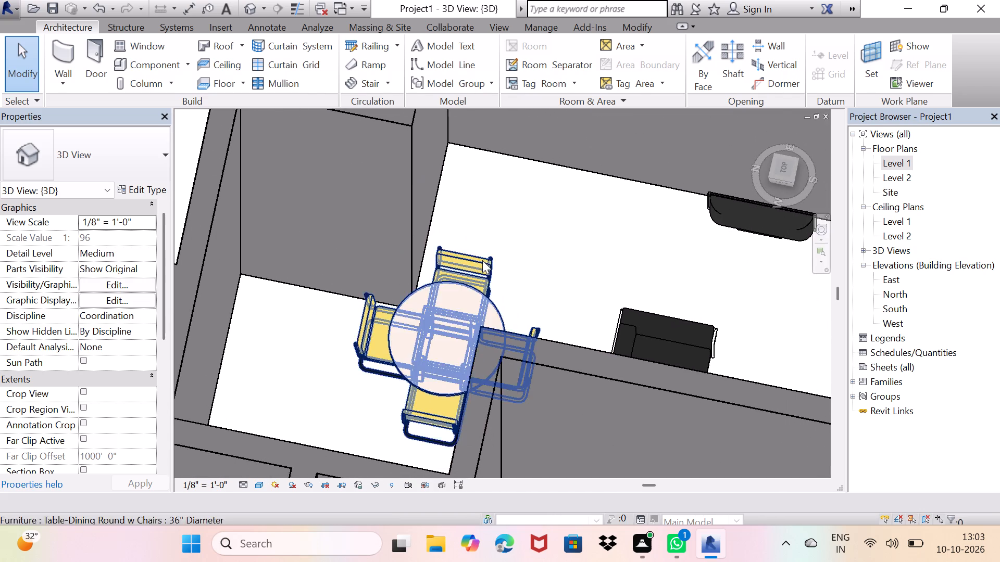
scroll(496, 253, "down", 3)
middle_click_drag(662, 265, 548, 362)
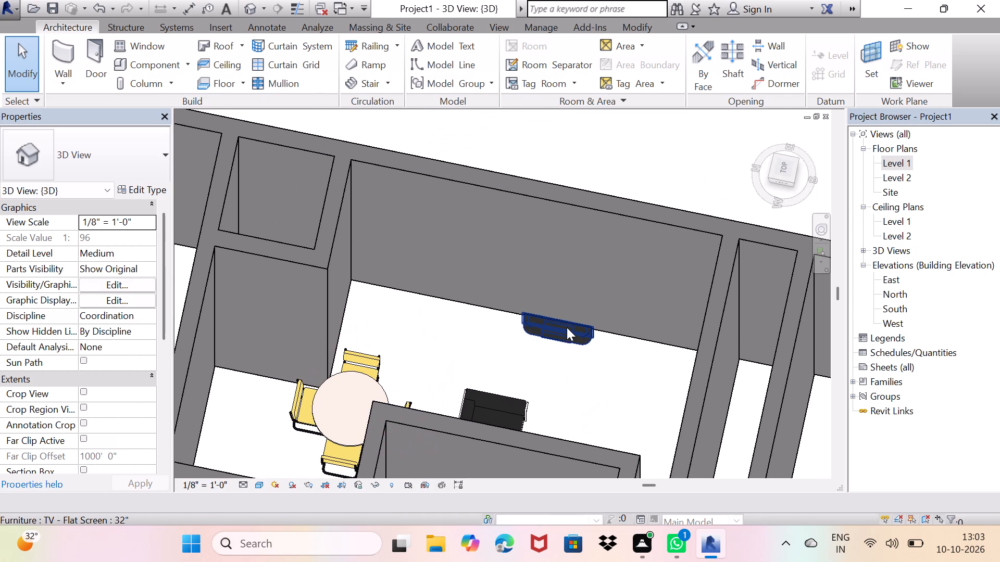
left_click(567, 327)
key("space")
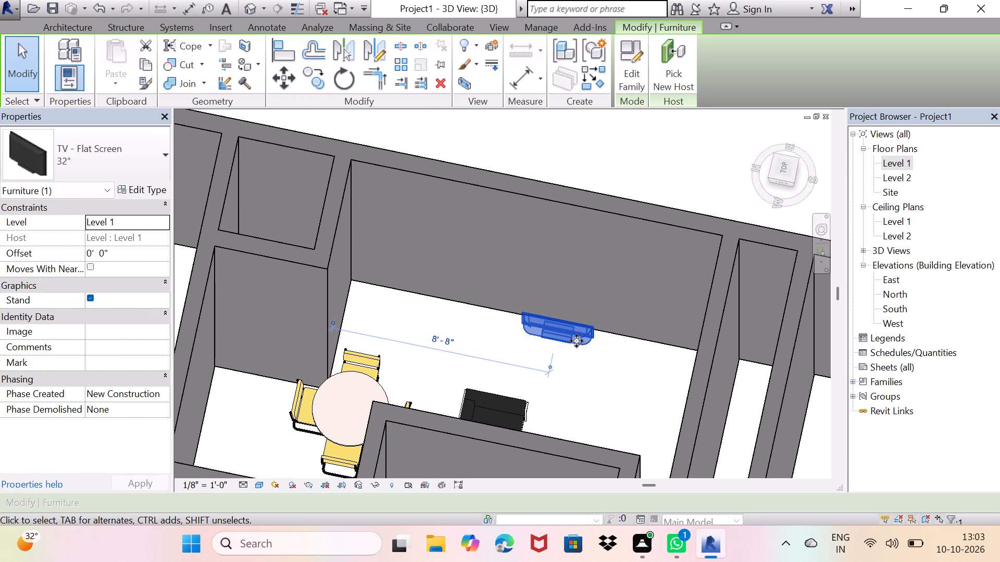
key("space")
key("space")
key("space")
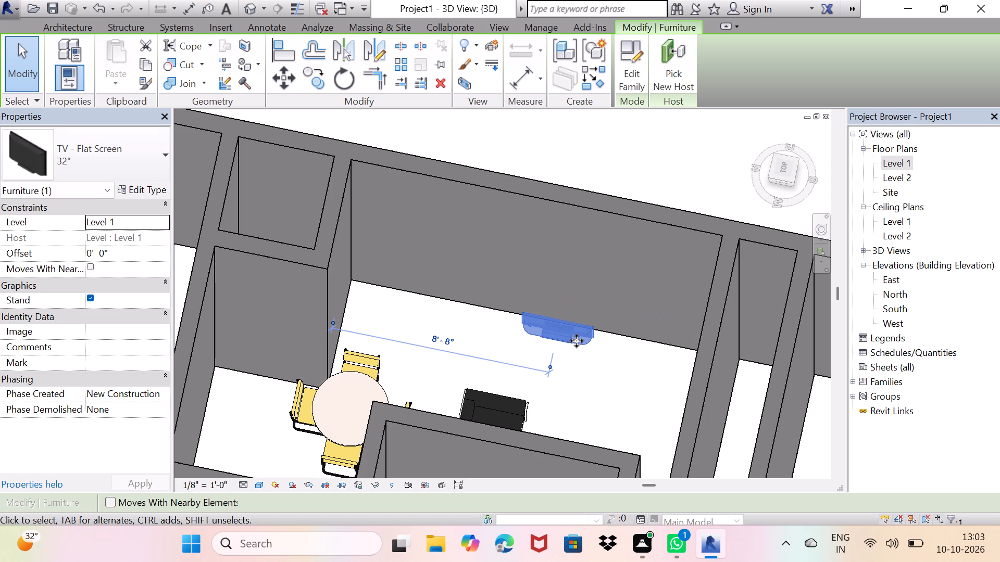
left_click(153, 254)
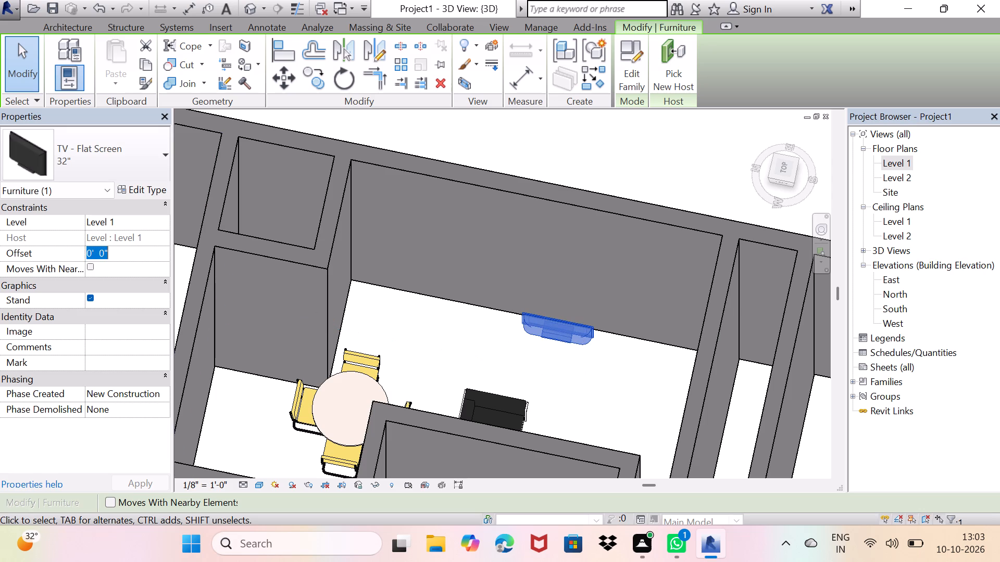
key("BackSpace")
key("BackSpace")
key("BackSpace")
type("3'")
key("Return")
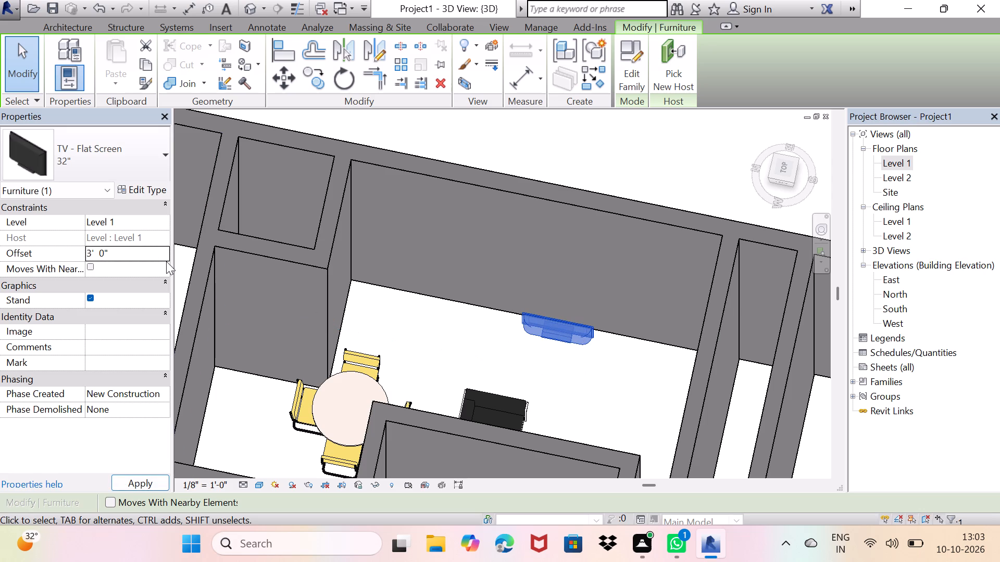
left_click(553, 375)
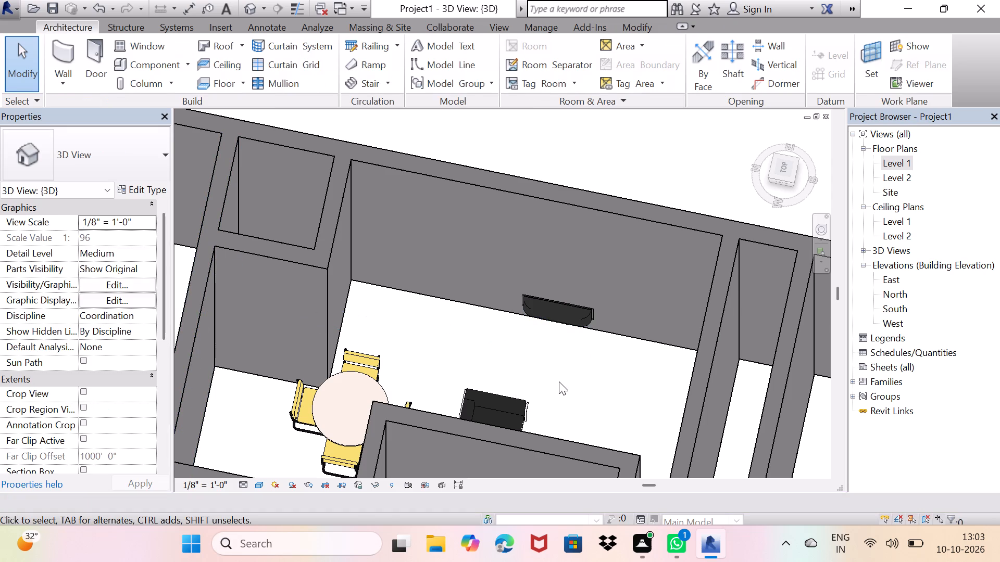
In the 3D view, rotate the 32" flat-screen TV on the central space's east wall 180° so its screen faces the sofa.
middle_click_drag(559, 387, 499, 423)
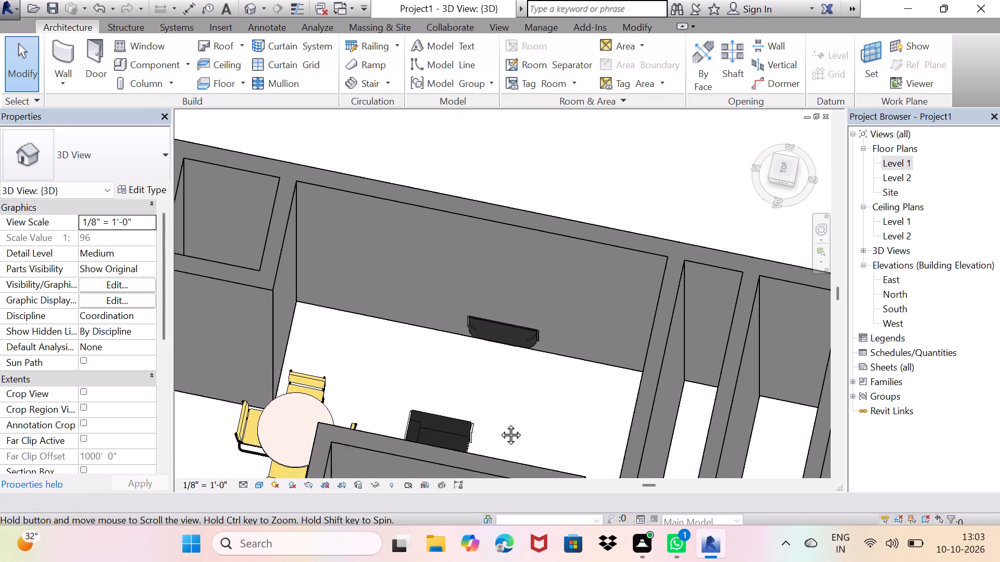
middle_click_drag(499, 423, 517, 446)
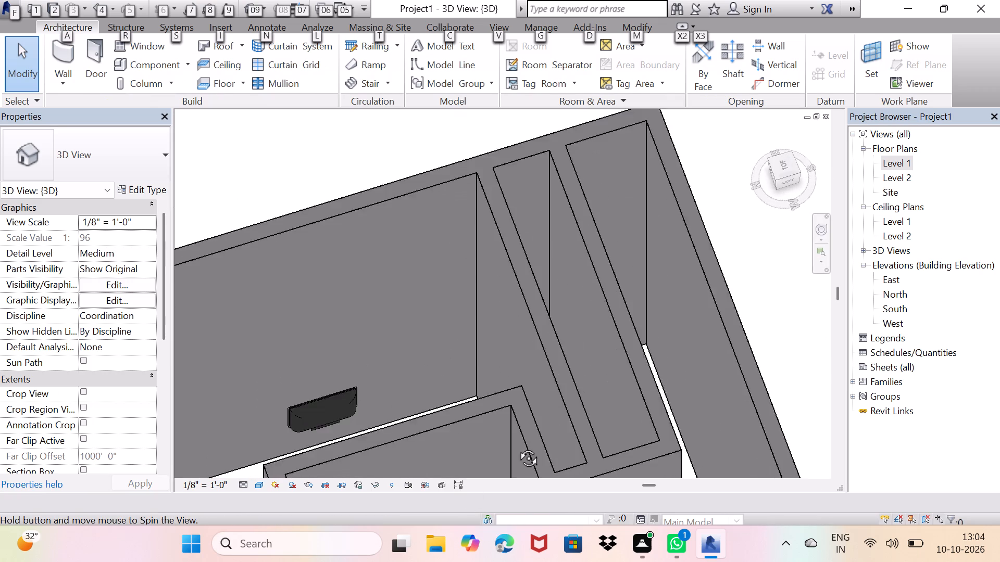
middle_click_drag(517, 446, 489, 447)
scroll(404, 419, "up", 3)
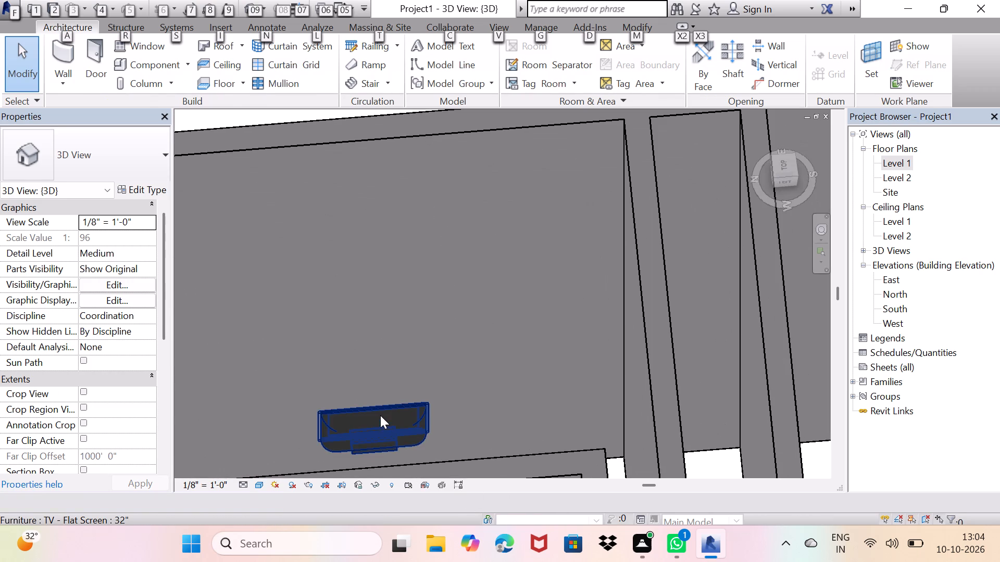
left_click(380, 415)
key("space")
key("space")
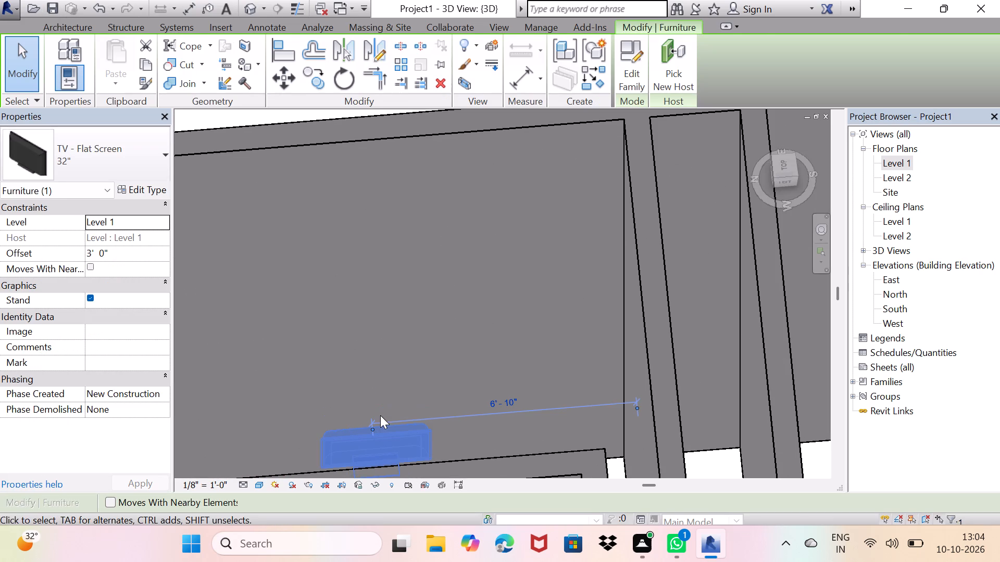
left_click(413, 355)
Examine the 32" TV's orientation and the furniture layout of the central space from several angles in 3D.
middle_click_drag(417, 436, 360, 441)
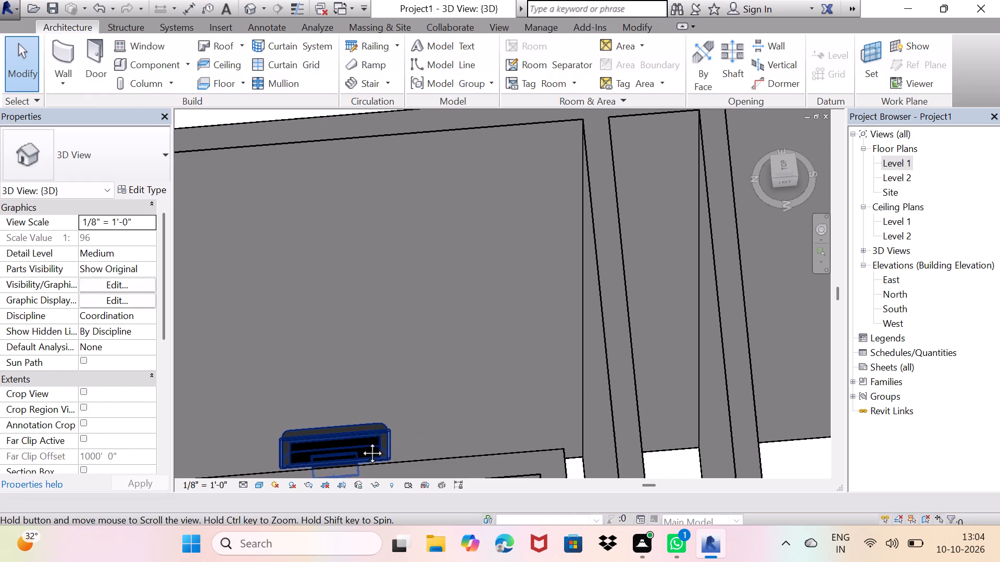
middle_click_drag(360, 441, 456, 412)
key("space")
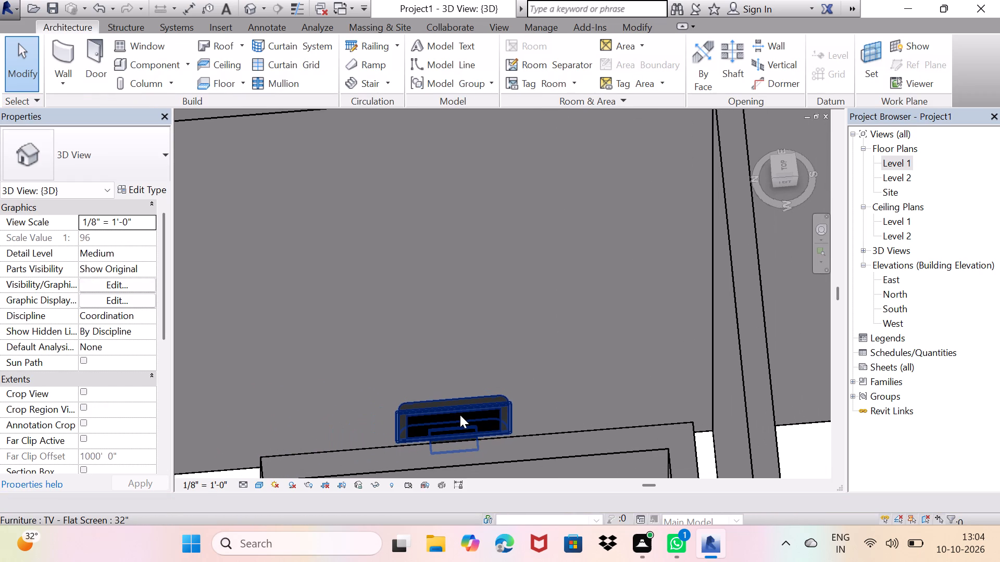
middle_click_drag(577, 368, 486, 405, "shift")
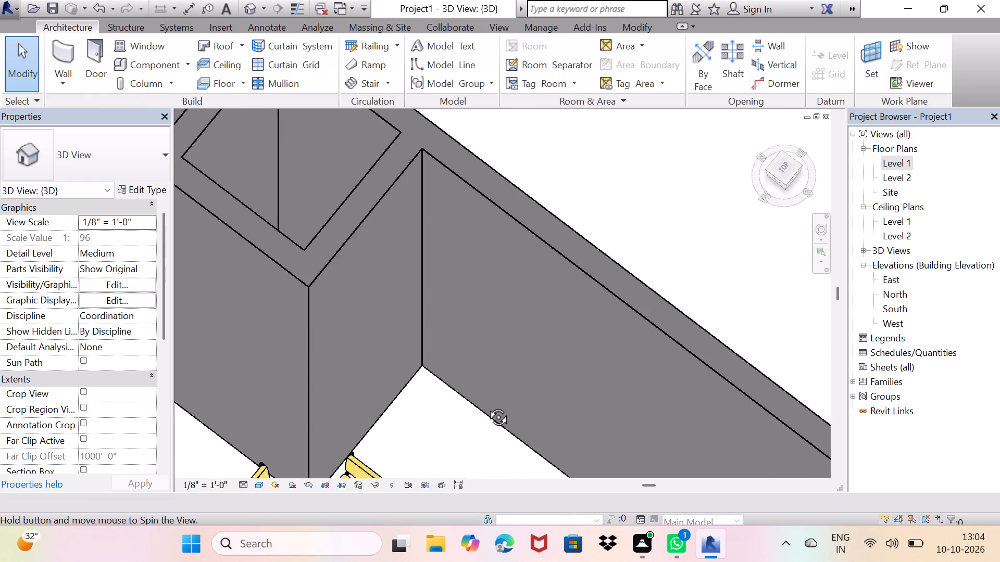
middle_click_drag(486, 405, 528, 383, "shift")
scroll(528, 383, "down", 4)
middle_click_drag(586, 461, 543, 402)
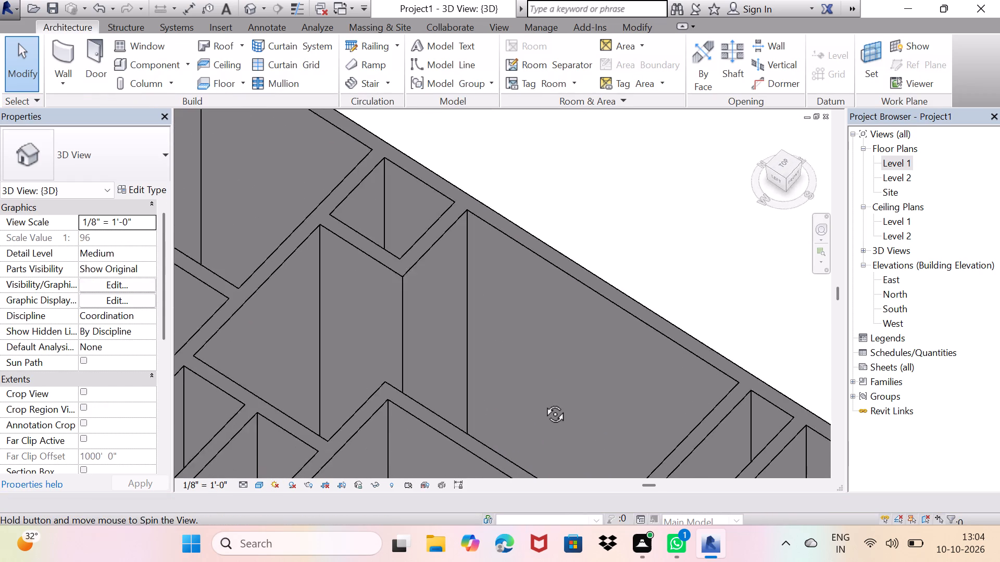
middle_click_drag(543, 402, 602, 347)
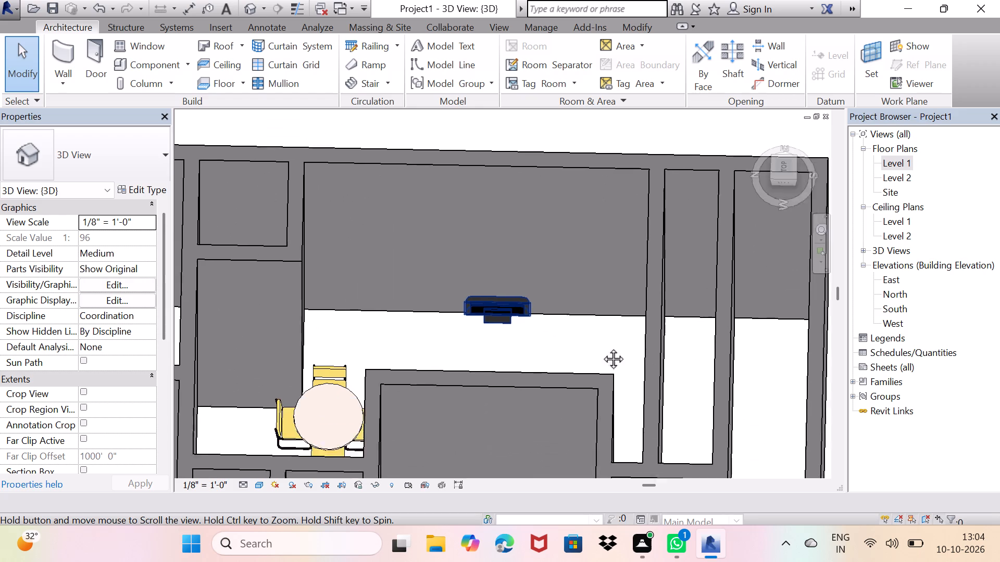
middle_click_drag(602, 347, 583, 331)
scroll(525, 261, "up", 4)
left_click(477, 247)
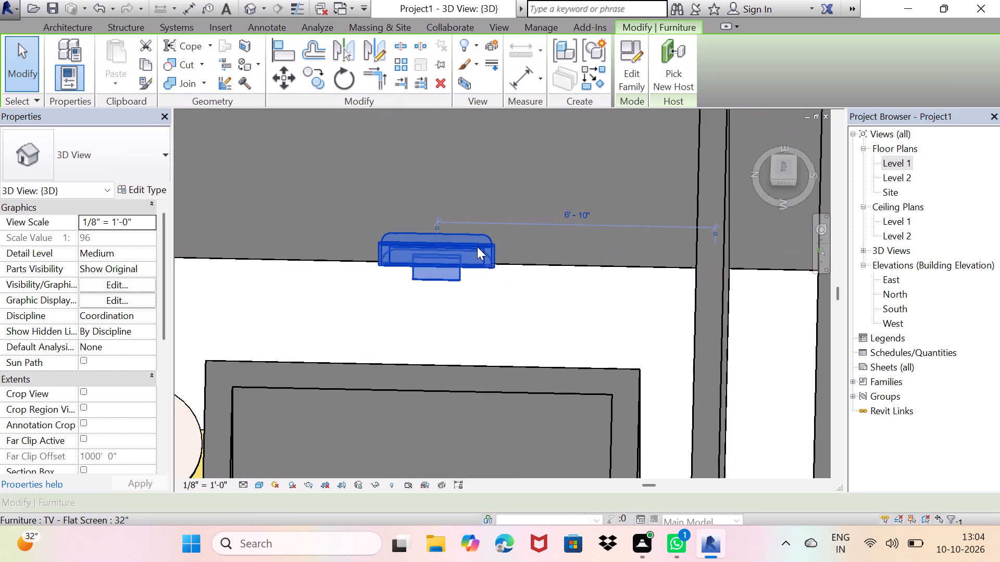
left_click(364, 281)
scroll(480, 295, "down", 8)
middle_click_drag(545, 338, 422, 338)
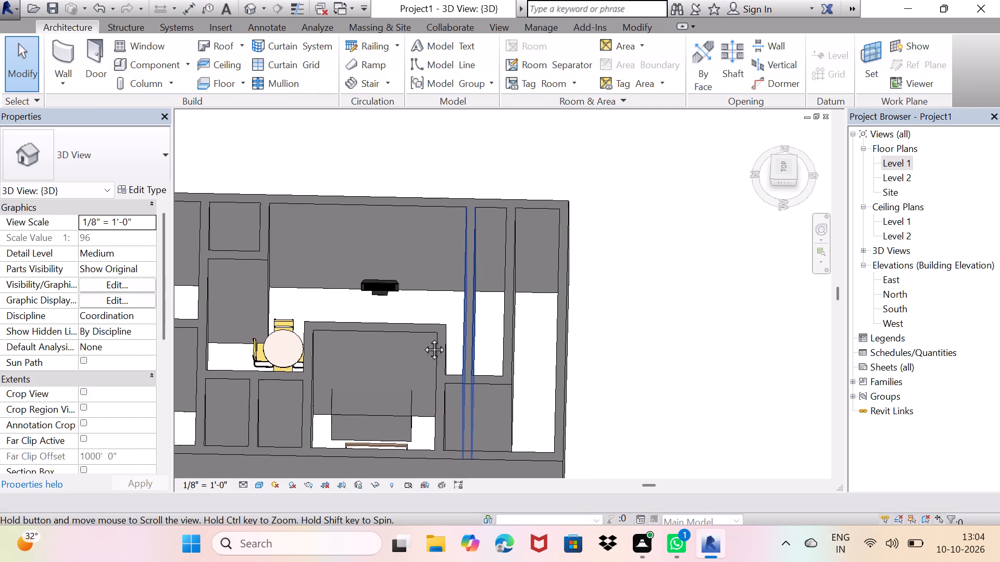
middle_click_drag(422, 338, 382, 299)
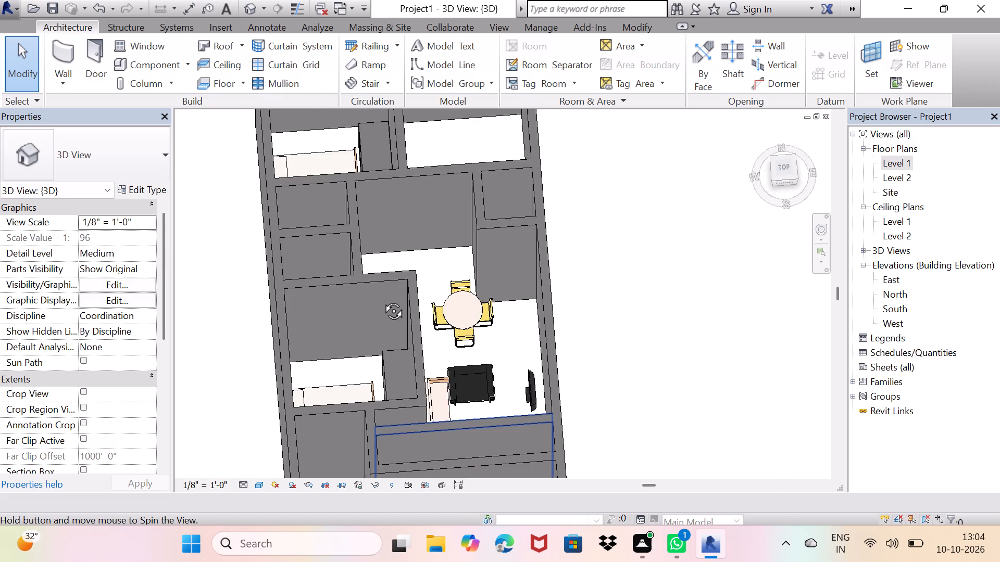
middle_click_drag(382, 299, 378, 301)
middle_click_drag(370, 334, 378, 331)
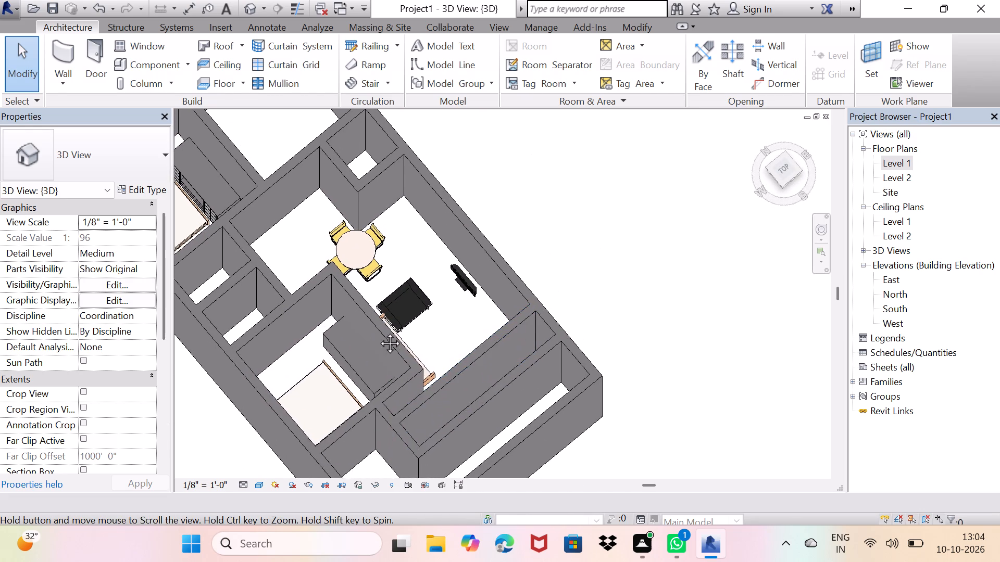
middle_click_drag(378, 331, 486, 243)
Rotate the 72" x 72" x 24" entertainment center in the southwest bedroom 180° so its front faces the bed.
middle_click_drag(401, 275, 327, 344)
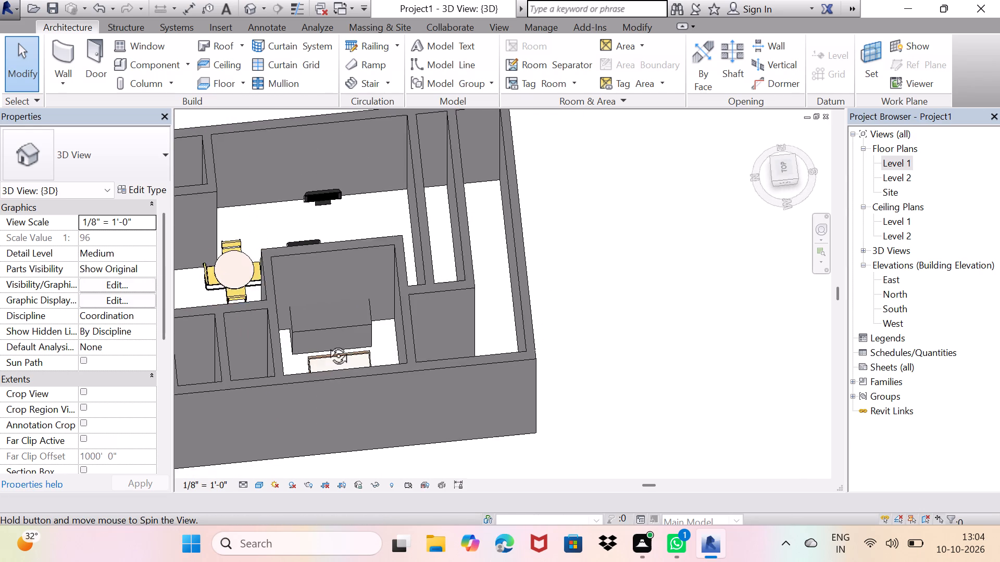
middle_click_drag(327, 344, 325, 345)
left_click(323, 329)
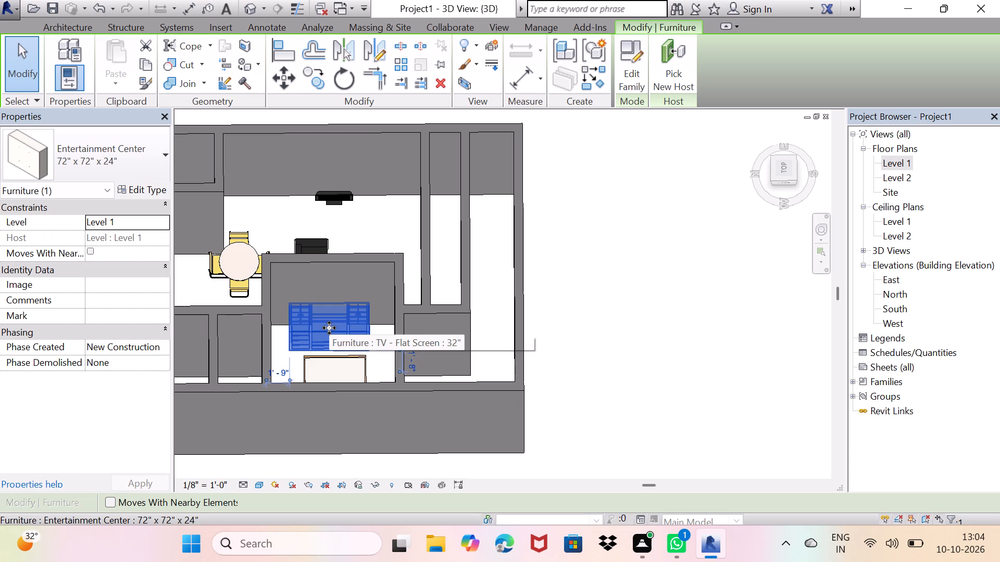
key("space")
key("space")
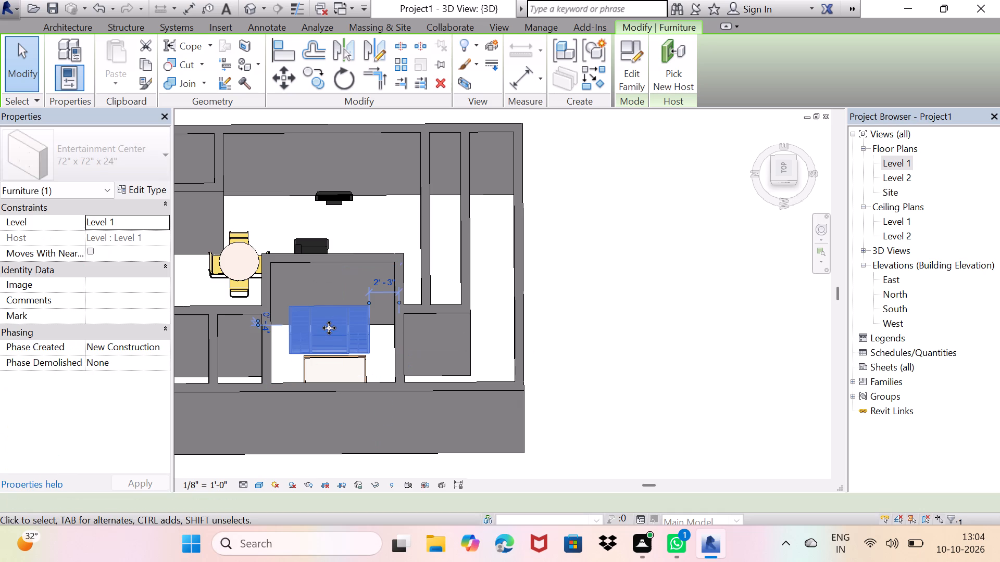
key("Escape")
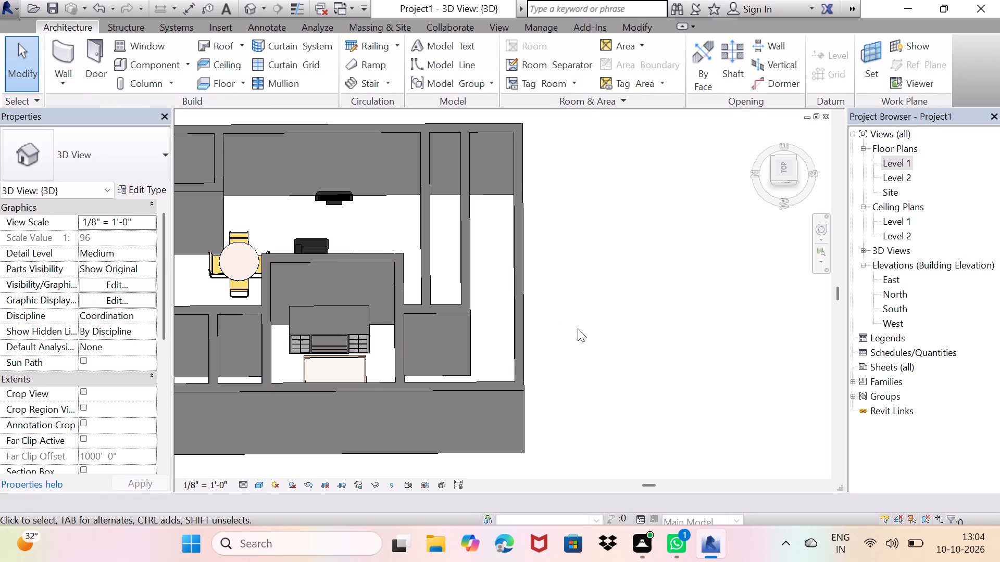
In the Level 1 floor plan, nudge the northwest room's 72" x 72" x 24" entertainment center east against the wall.
left_click_drag(578, 329, 602, 316)
scroll(283, 348, "up", 3)
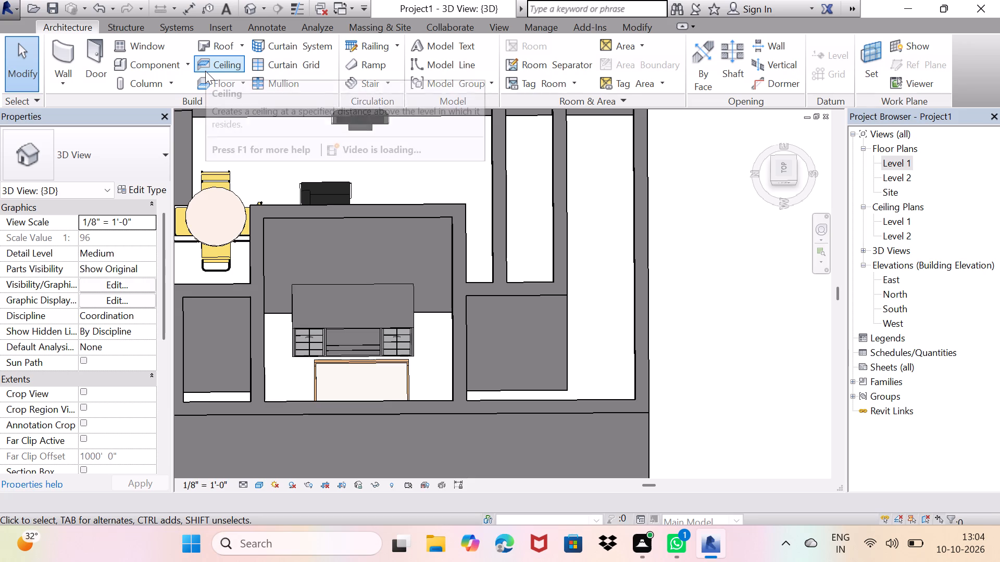
double_click(887, 163)
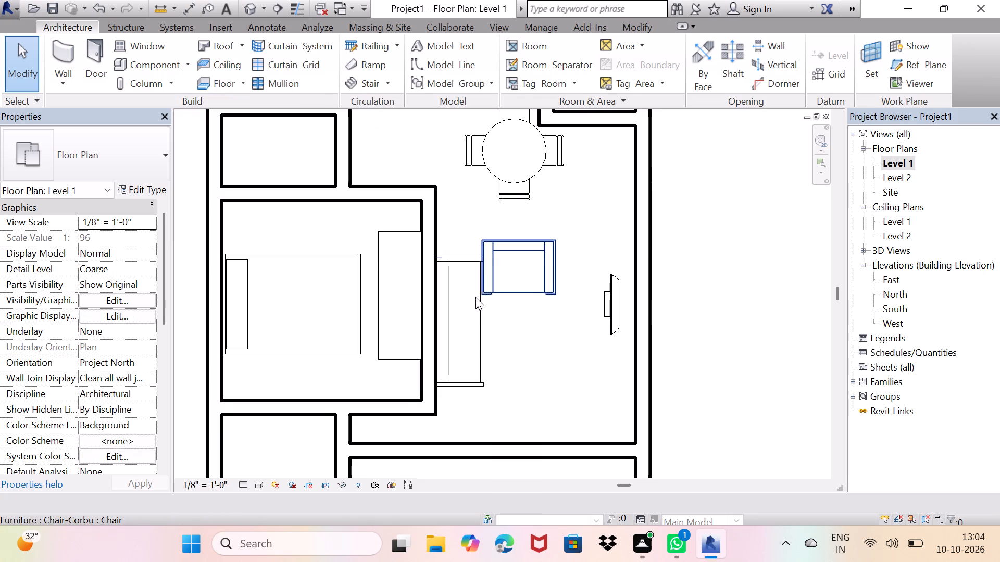
middle_click_drag(437, 324, 442, 169)
scroll(419, 211, "down", 3)
middle_click_drag(428, 200, 423, 308)
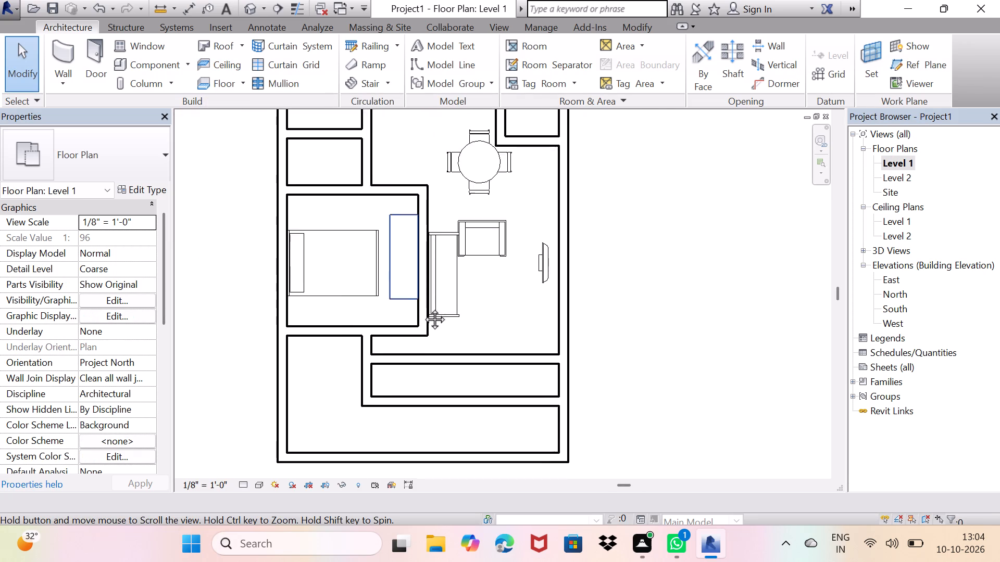
middle_click_drag(423, 308, 390, 370)
scroll(390, 370, "down", 1)
middle_click_drag(367, 165, 355, 255)
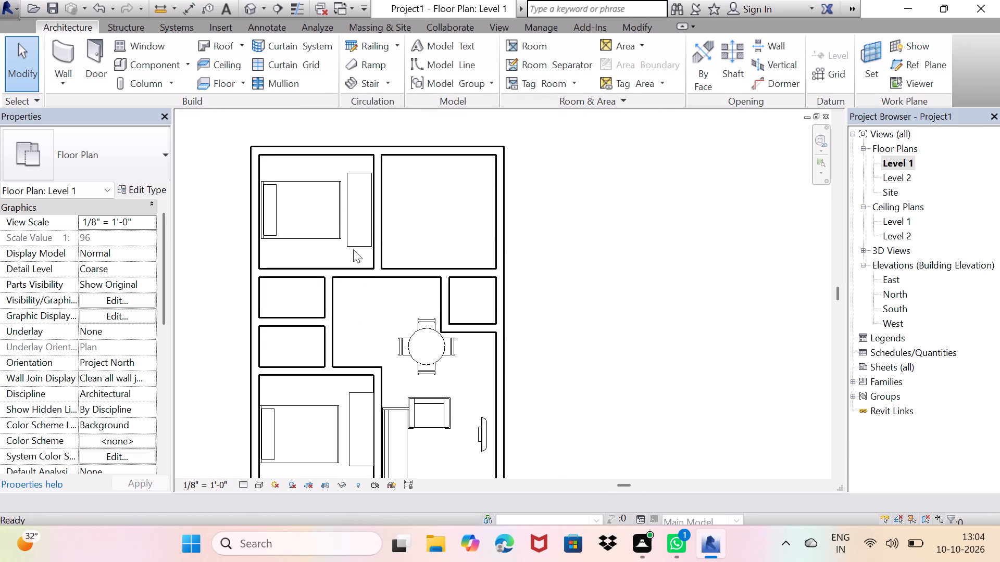
scroll(351, 213, "up", 6)
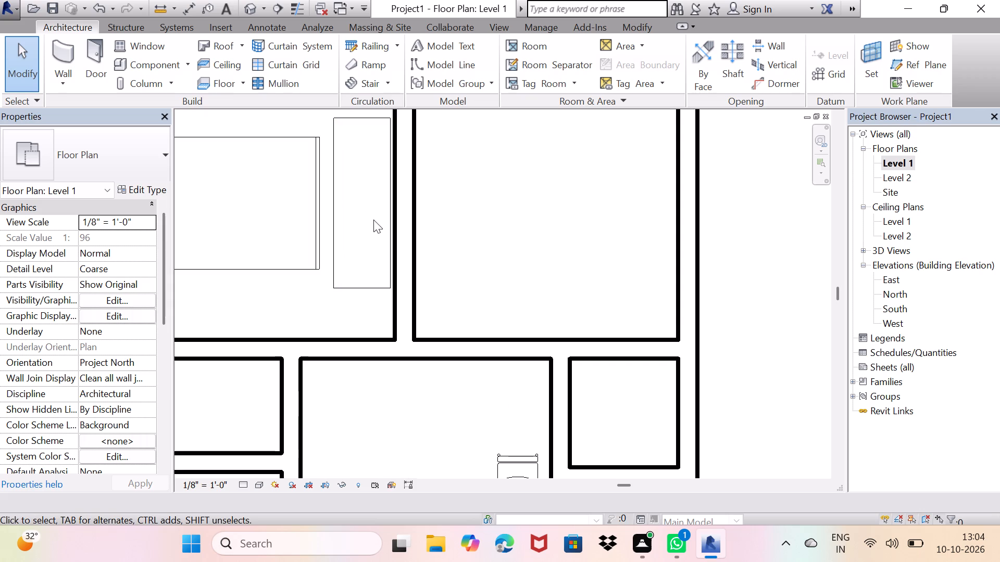
left_click(393, 229)
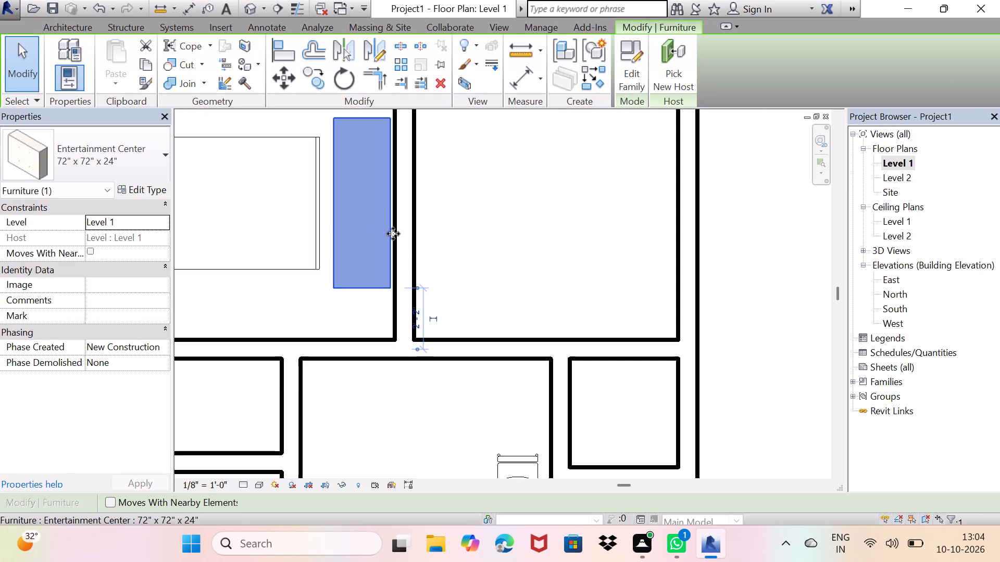
key("Right")
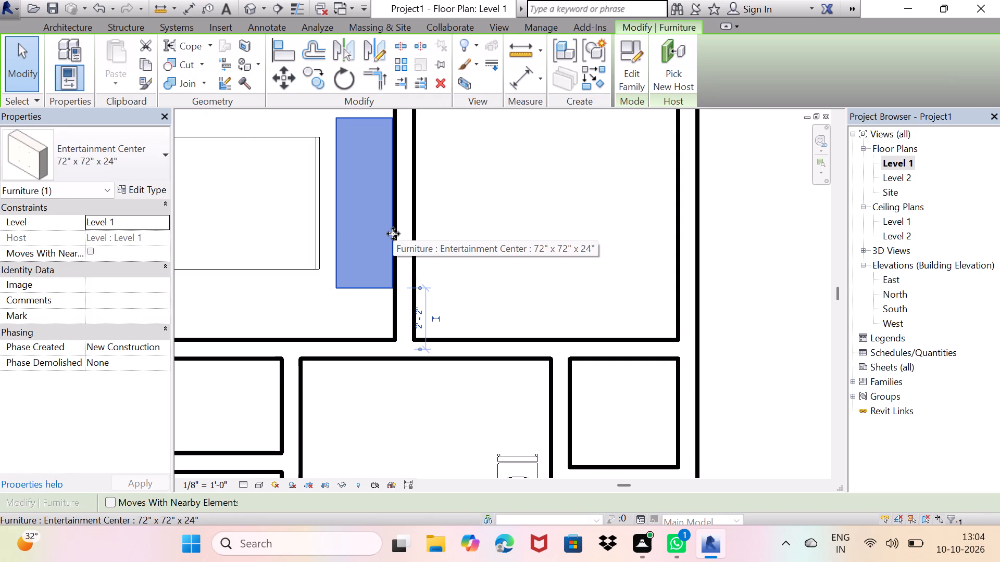
Rotate the northwest room's entertainment center 180° in the Level 1 floor plan.
key("space")
key("space")
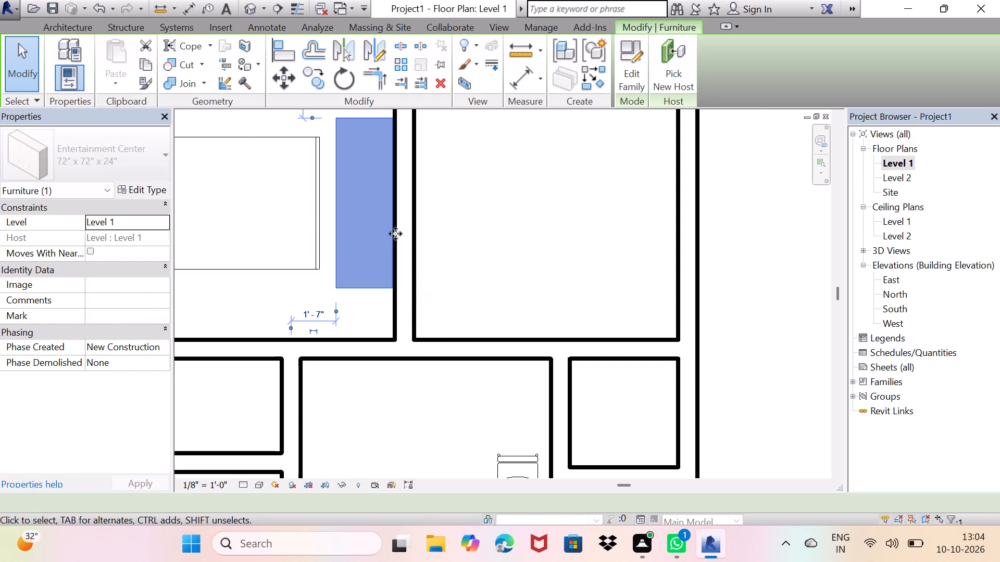
key("Escape")
Start placing a component and browse the US Imperial family library's Structural Stiffeners, Detail Items and Planting folders for a family to load.
scroll(395, 234, "down", 3)
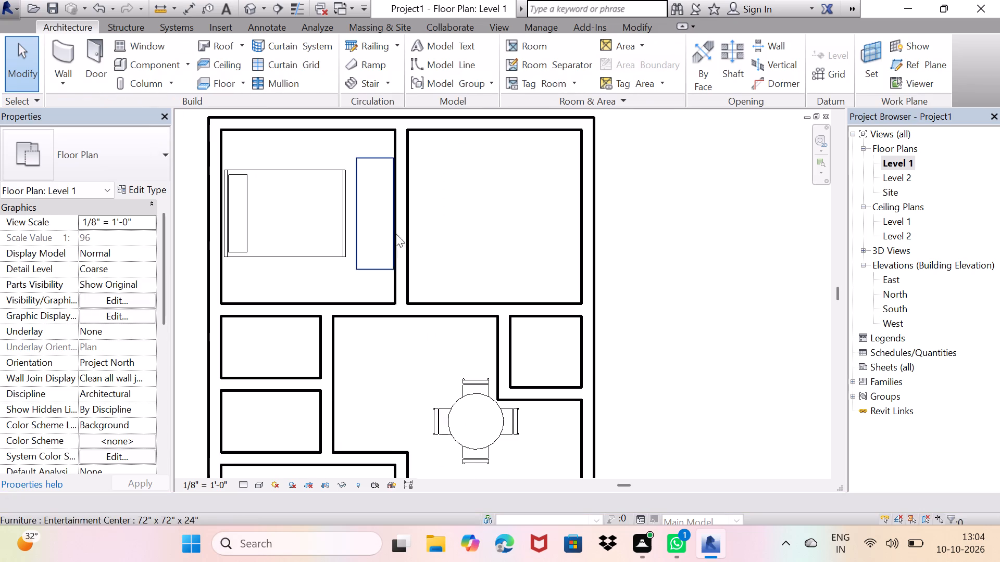
middle_click_drag(390, 317, 403, 290)
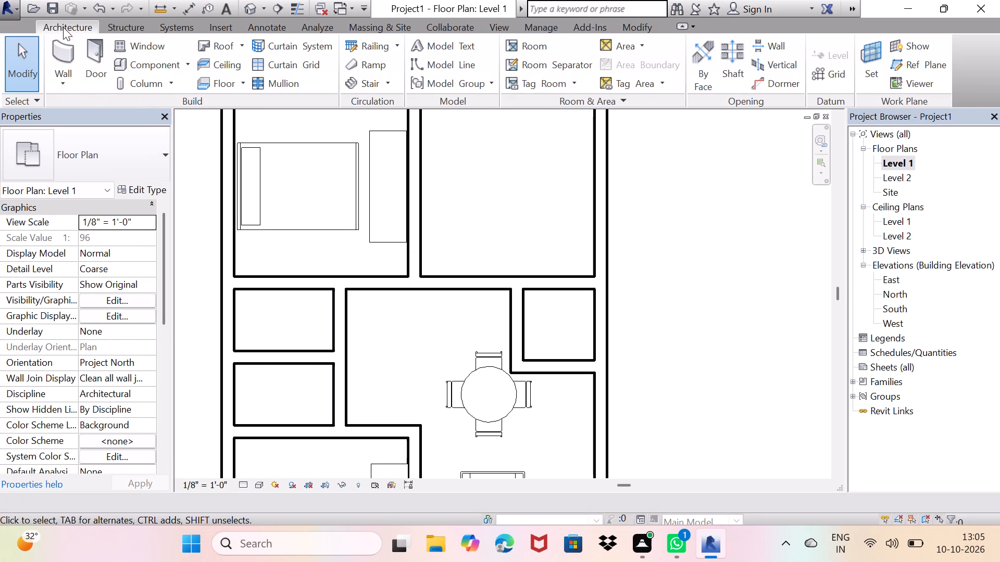
left_click(153, 58)
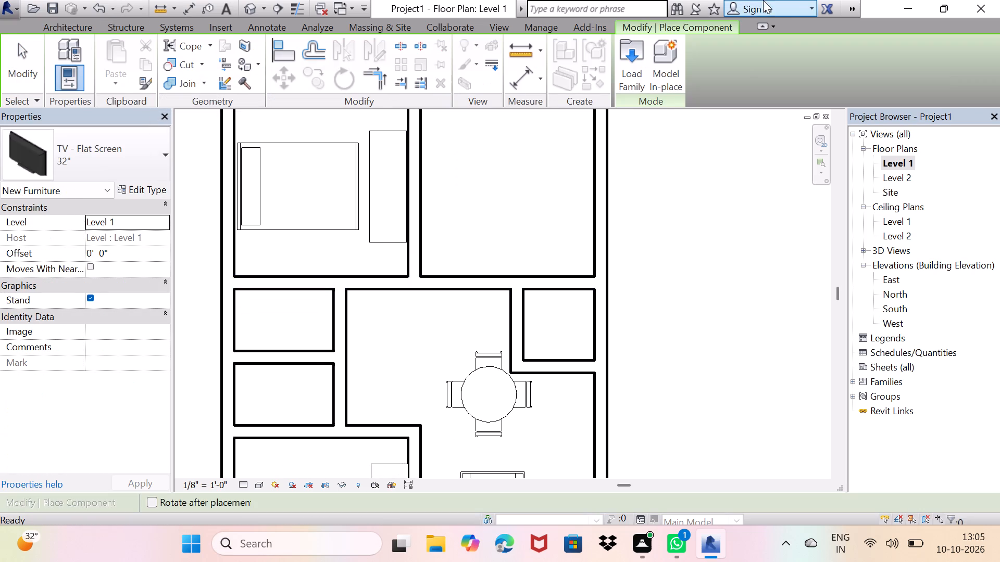
left_click(633, 71)
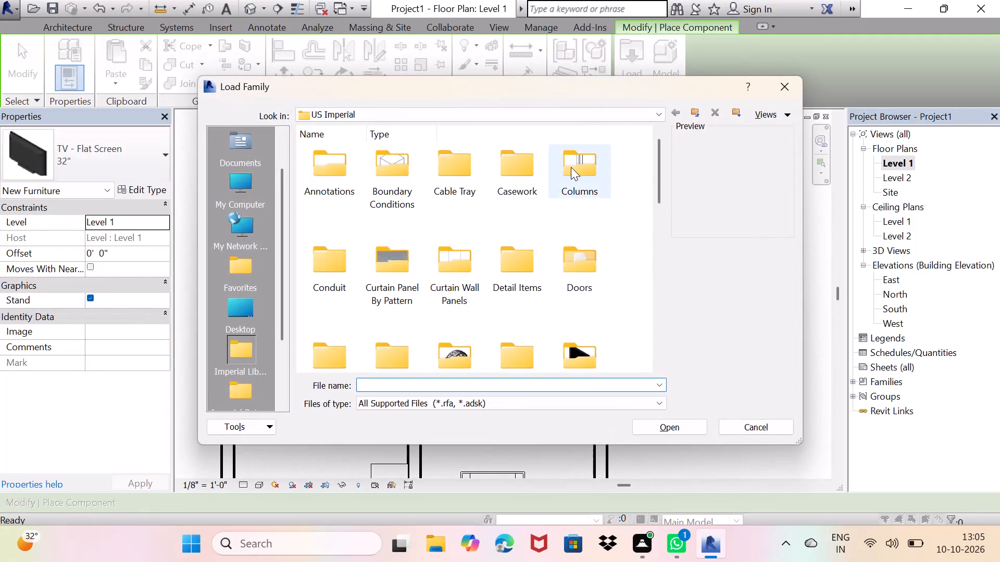
scroll(570, 168, "down", 4)
scroll(561, 179, "up", 2)
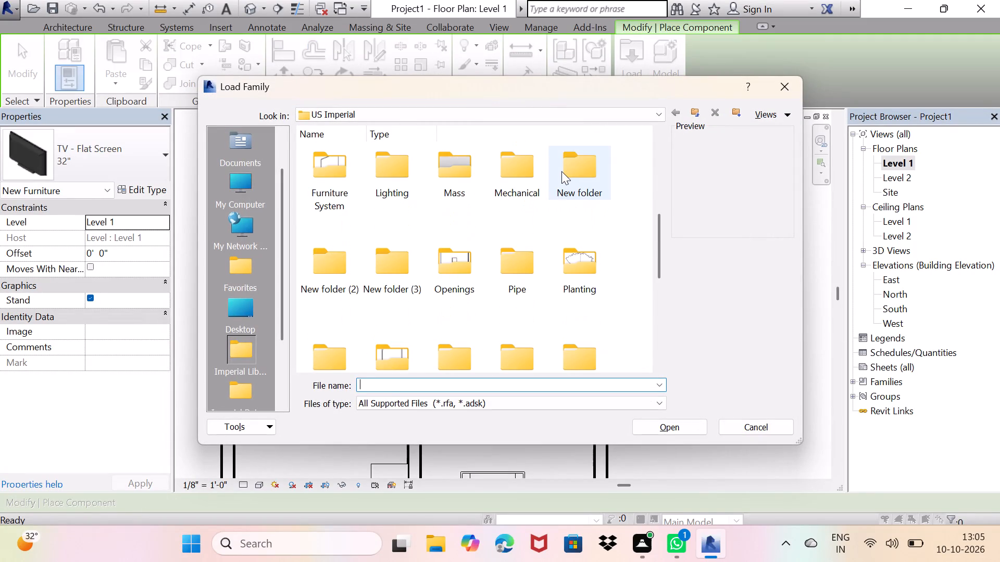
scroll(561, 171, "down", 1)
scroll(557, 169, "up", 1)
scroll(557, 166, "down", 2)
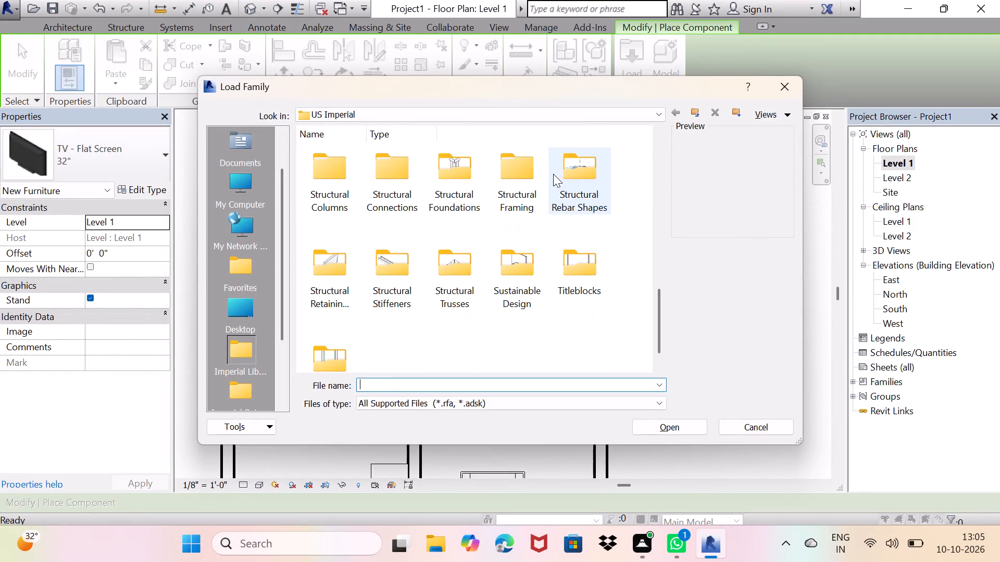
scroll(553, 174, "down", 1)
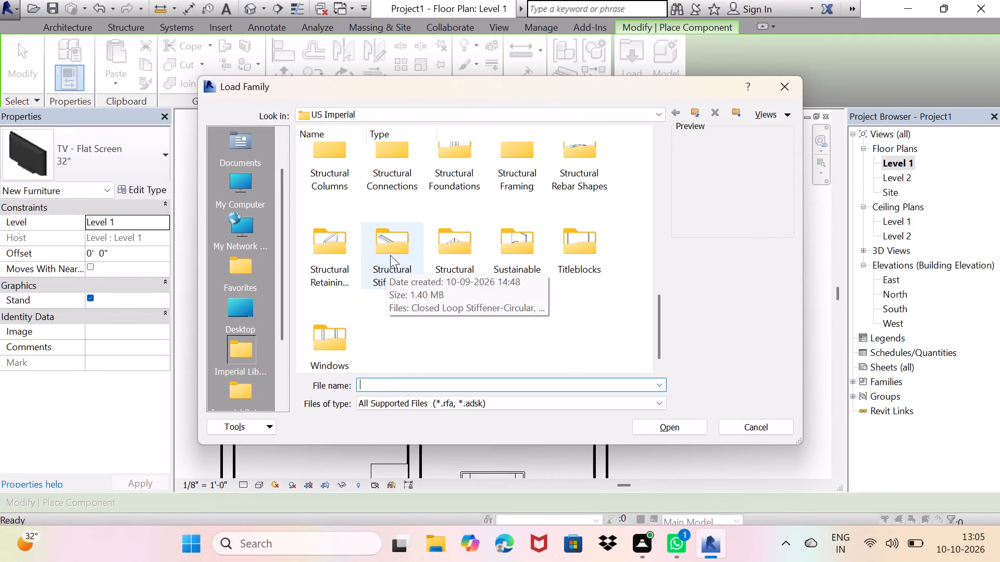
double_click(390, 255)
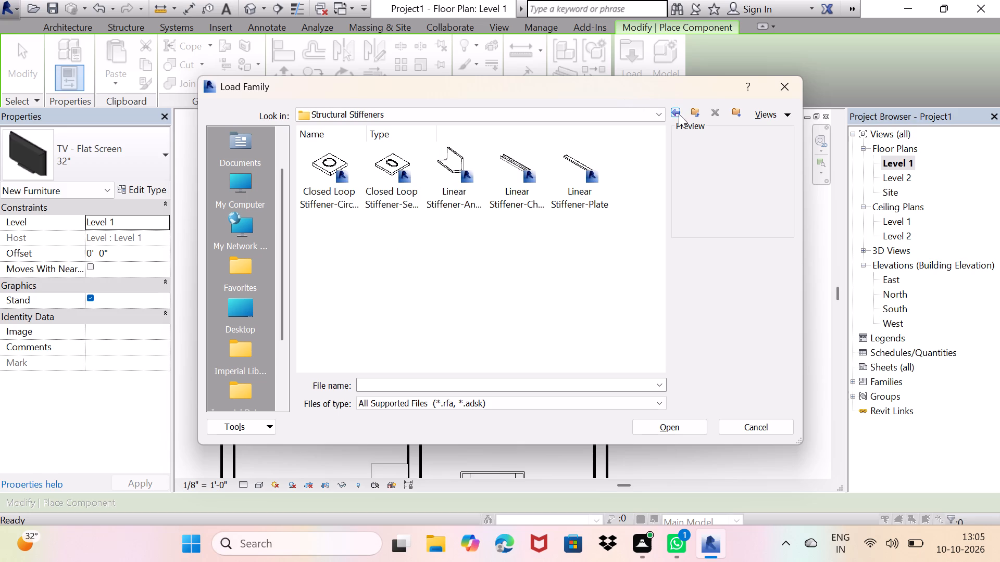
left_click(679, 114)
double_click(524, 263)
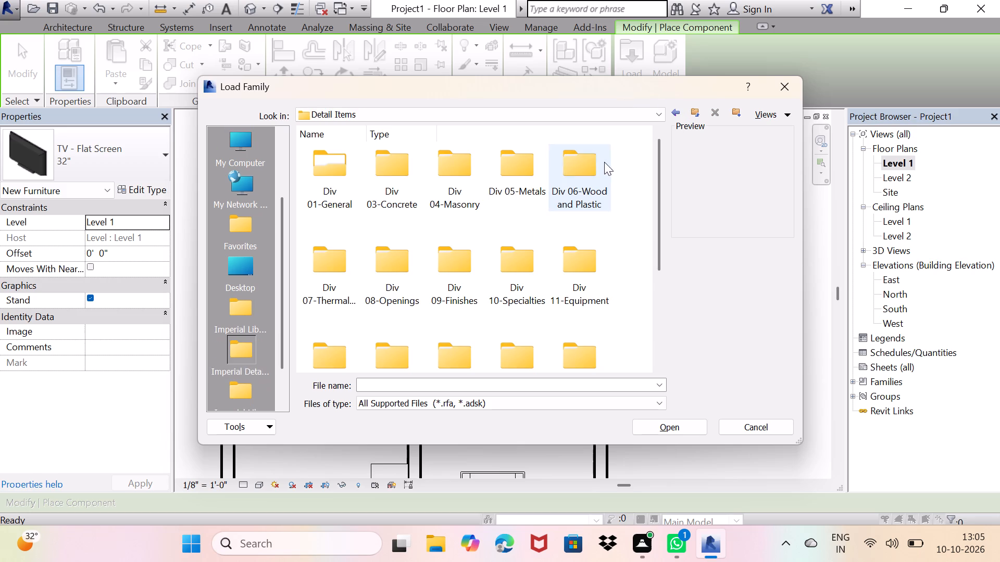
scroll(503, 196, "down", 2)
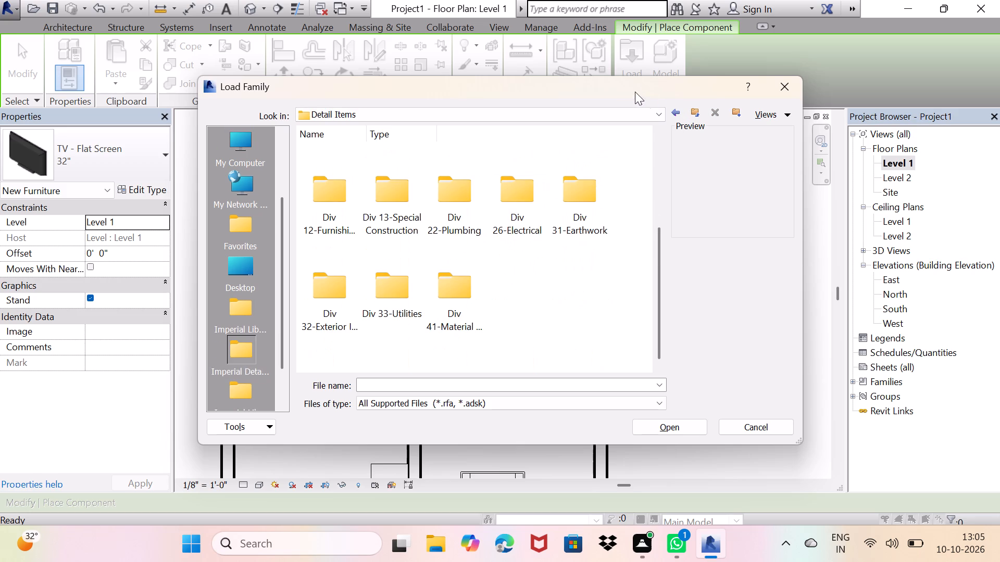
left_click(680, 117)
scroll(565, 212, "down", 2)
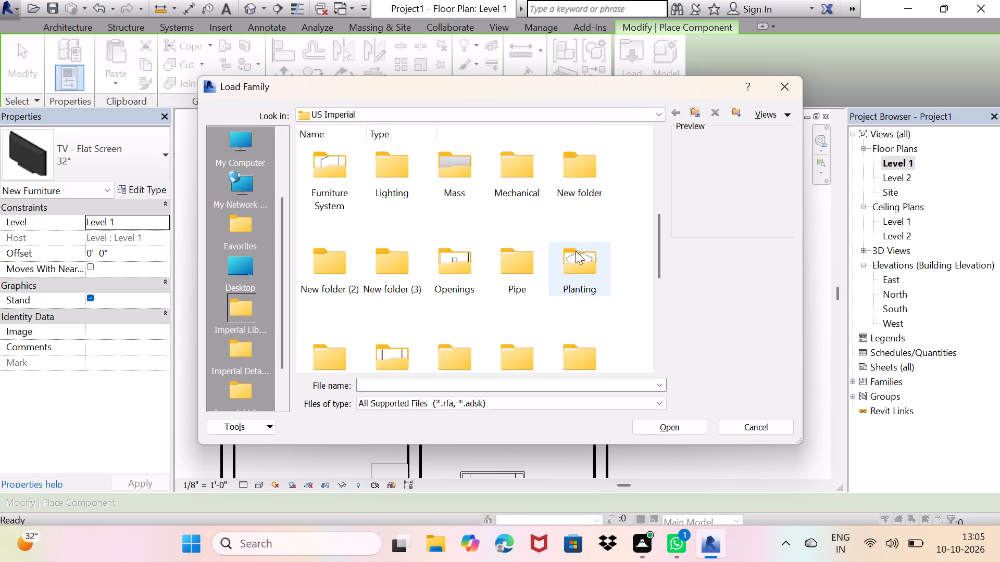
double_click(578, 259)
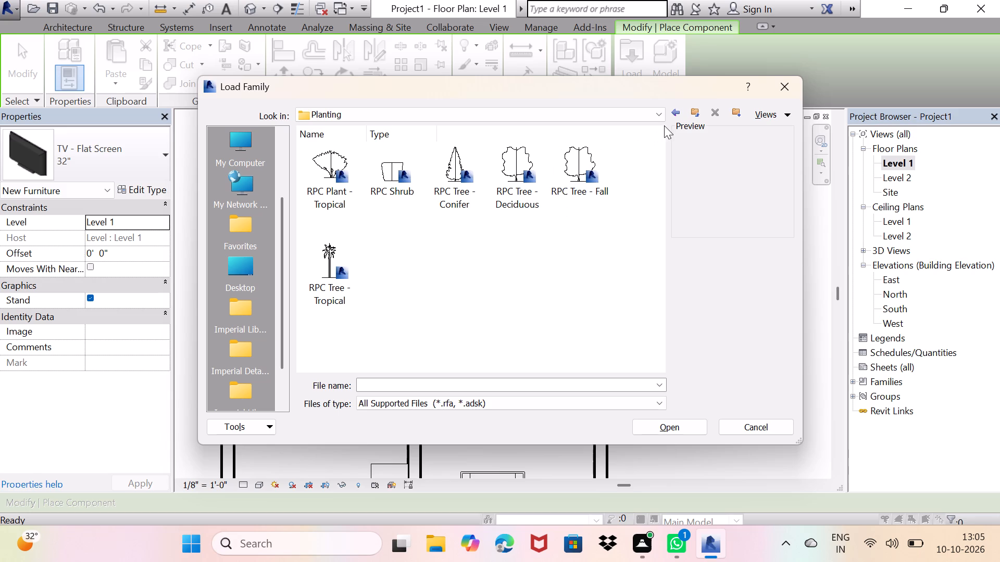
left_click(674, 111)
Look through the Structural Trusses folder and the Pipe accessories folder of the US Imperial library for a suitable family.
scroll(499, 231, "down", 1)
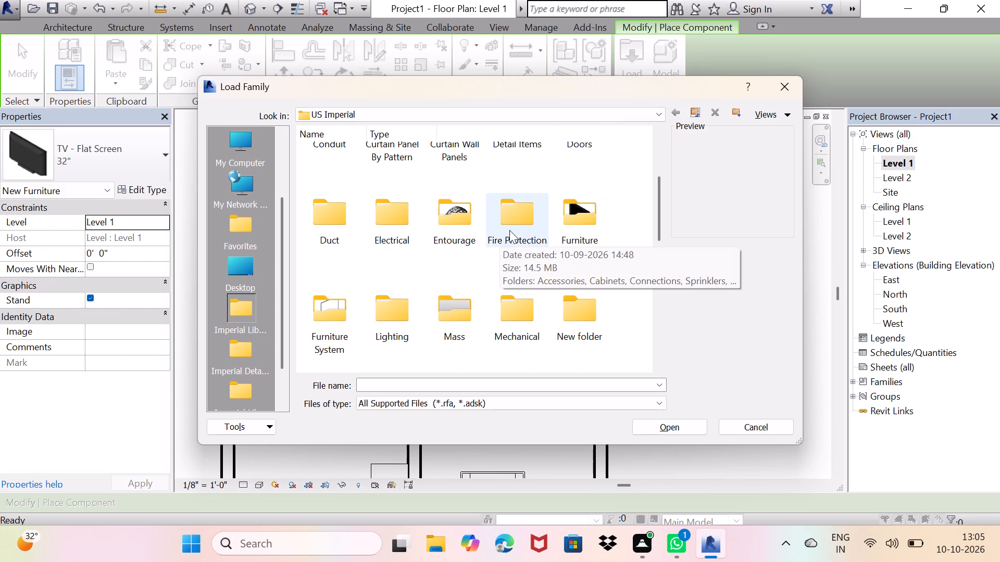
scroll(510, 239, "down", 2)
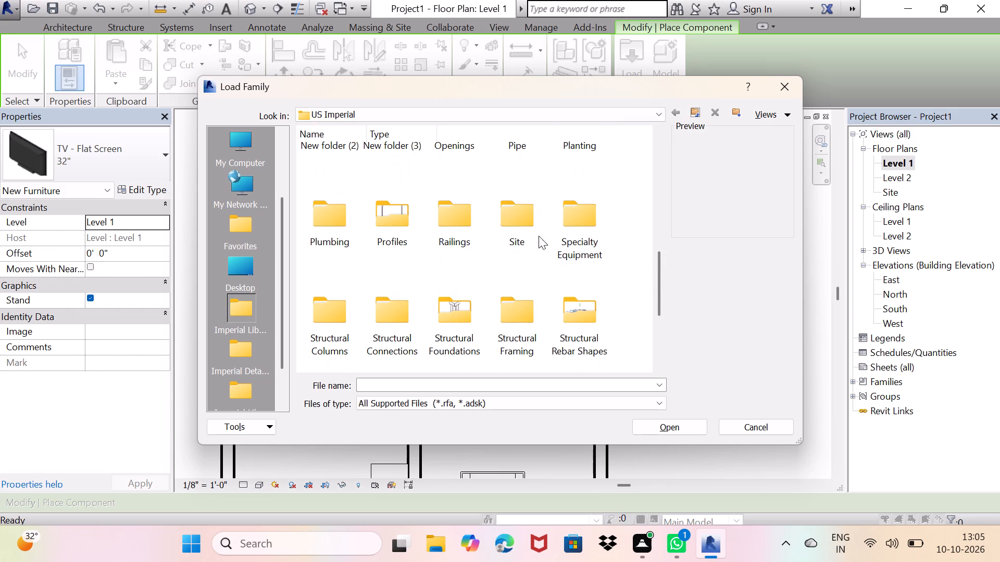
scroll(584, 227, "down", 1)
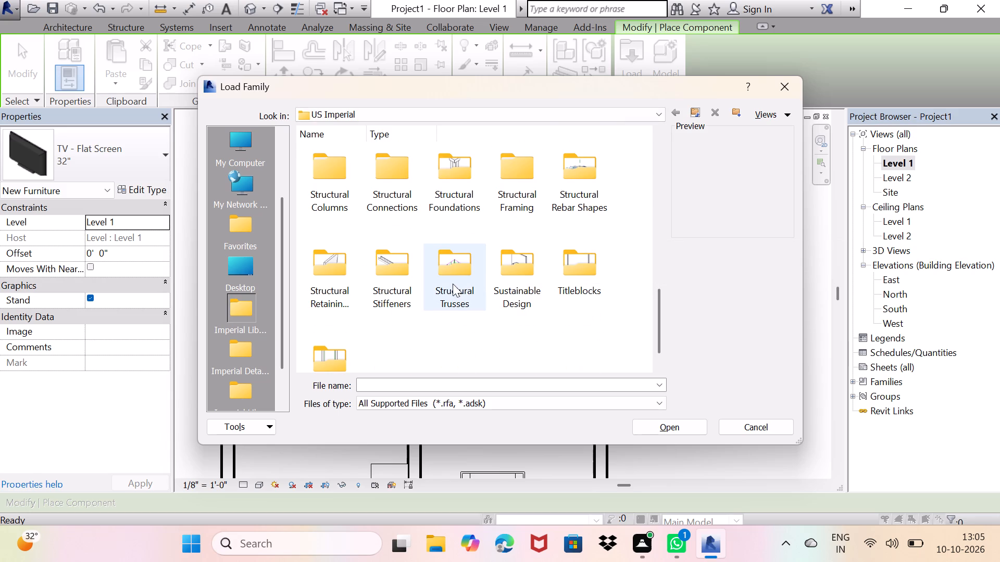
double_click(444, 281)
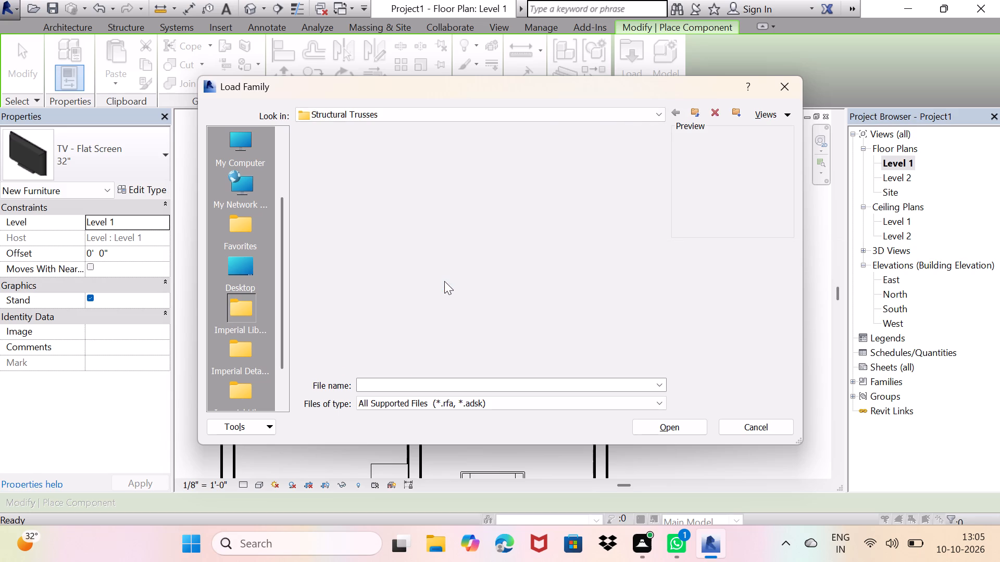
left_click(670, 111)
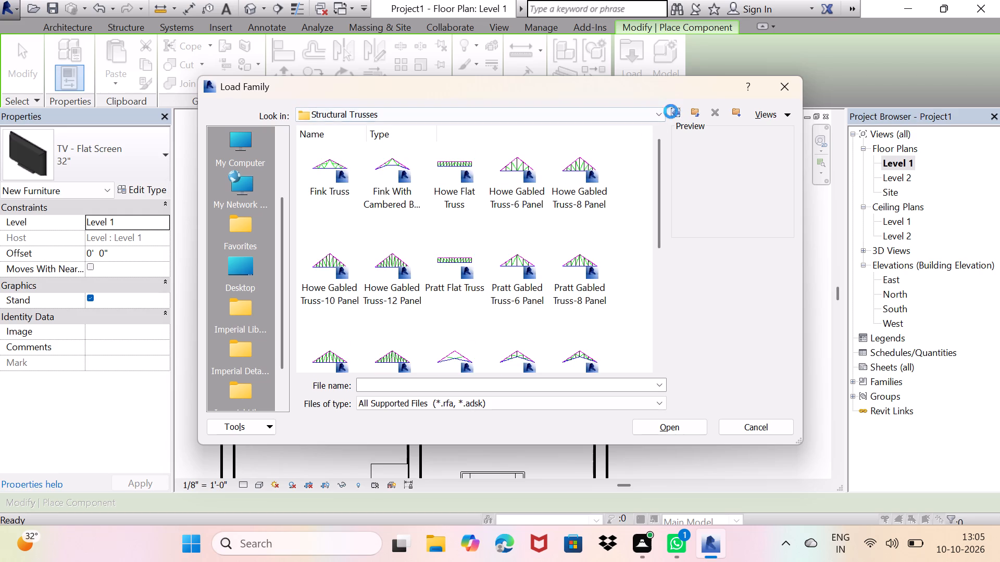
scroll(408, 245, "up", 1)
scroll(408, 245, "down", 1)
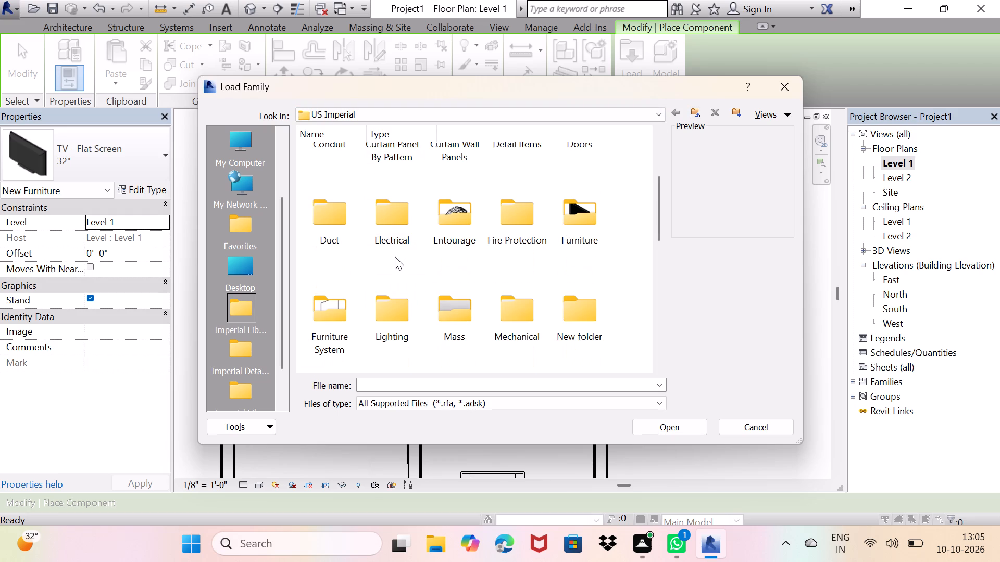
scroll(394, 248, "up", 1)
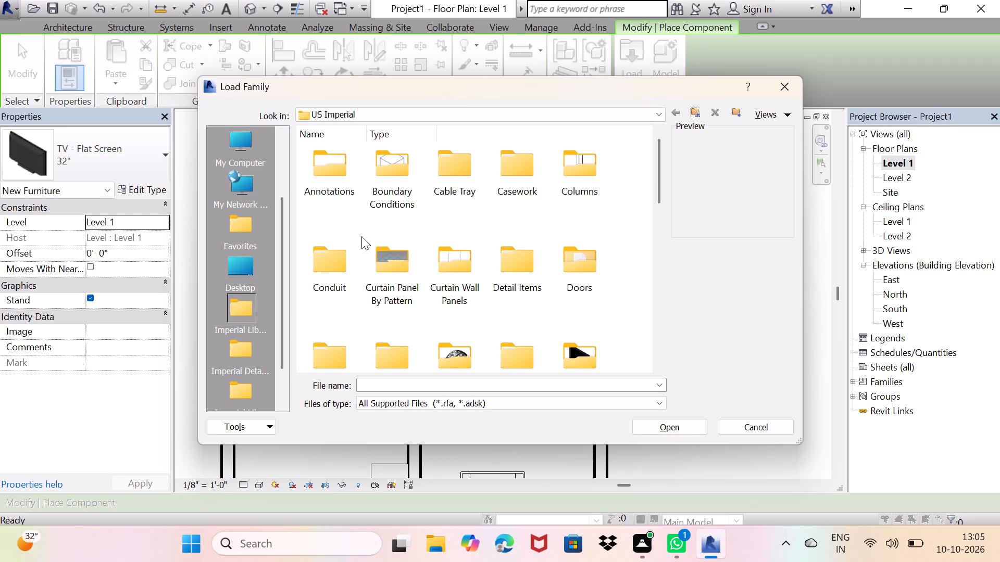
scroll(365, 225, "up", 2)
scroll(365, 222, "down", 1)
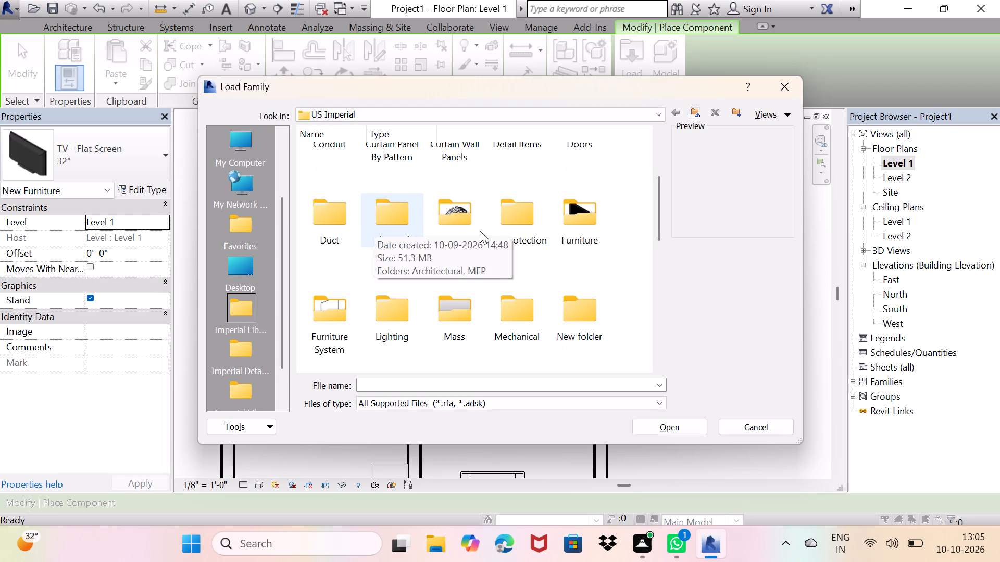
scroll(448, 250, "down", 1)
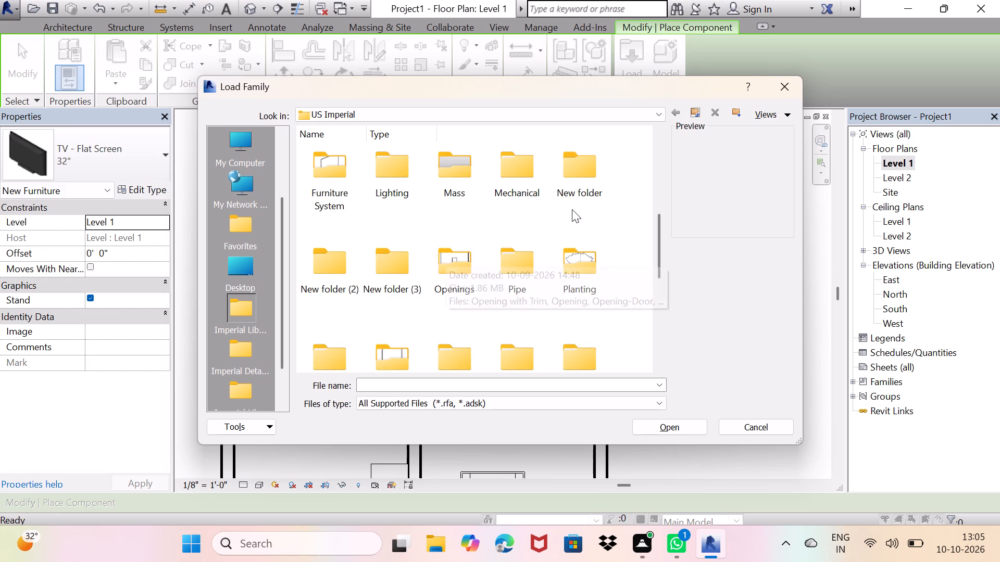
double_click(515, 274)
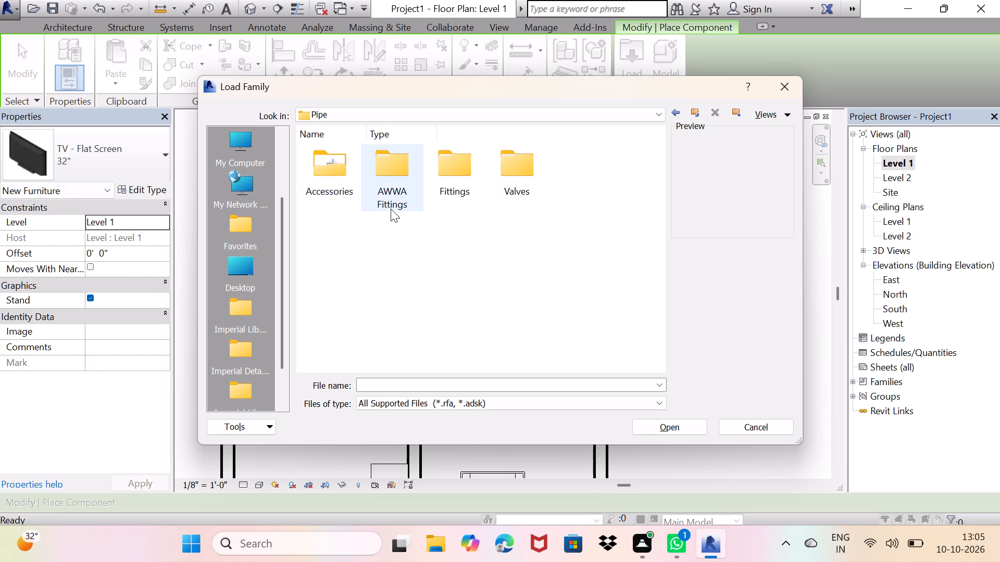
double_click(334, 173)
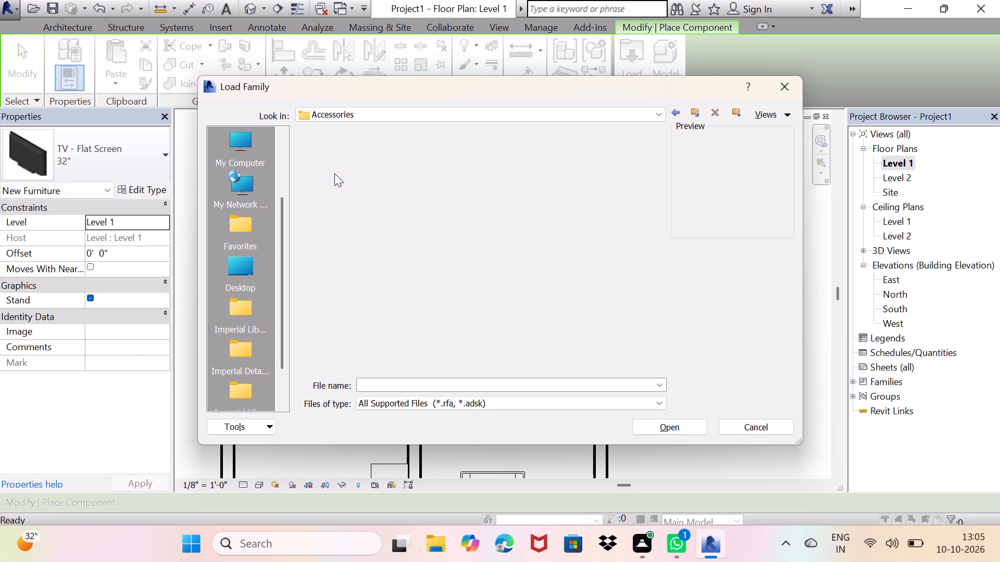
left_click(673, 109)
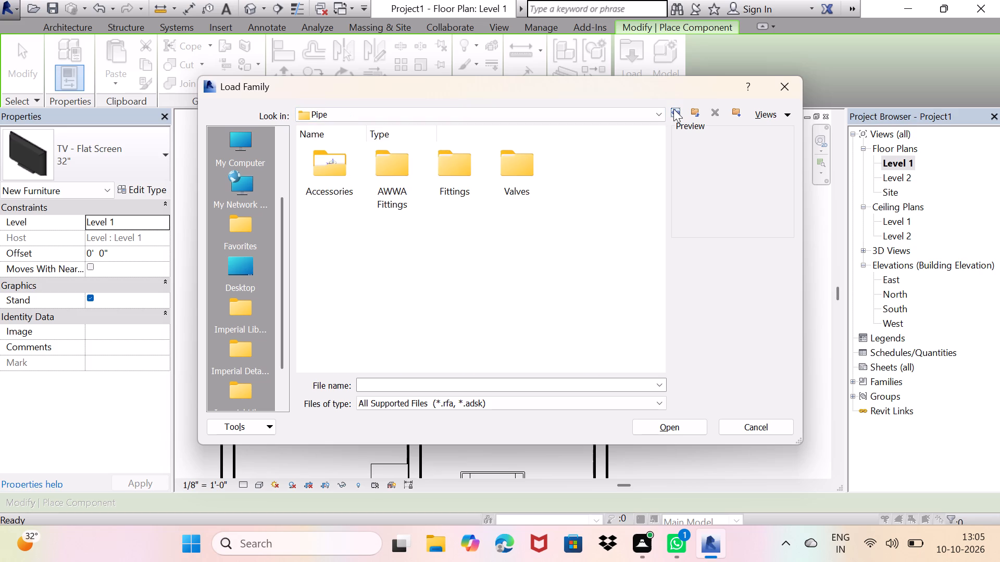
left_click(673, 109)
Browse the library's architectural Plumbing folders for Water Heaters, Water Closets, Drinking Fountains, Sinks and Bathtubs for a suitable family.
scroll(496, 228, "down", 2)
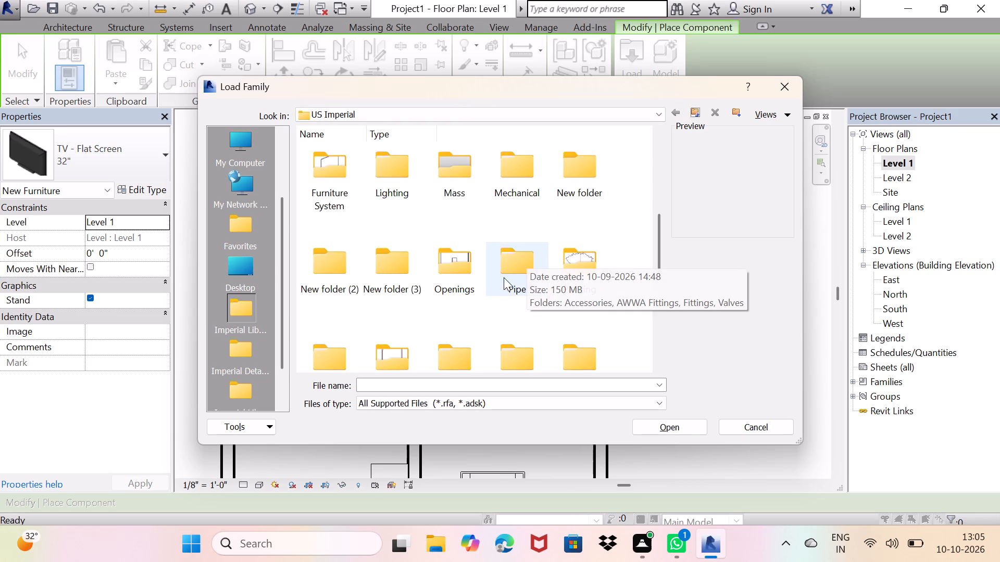
scroll(504, 267, "down", 1)
double_click(322, 222)
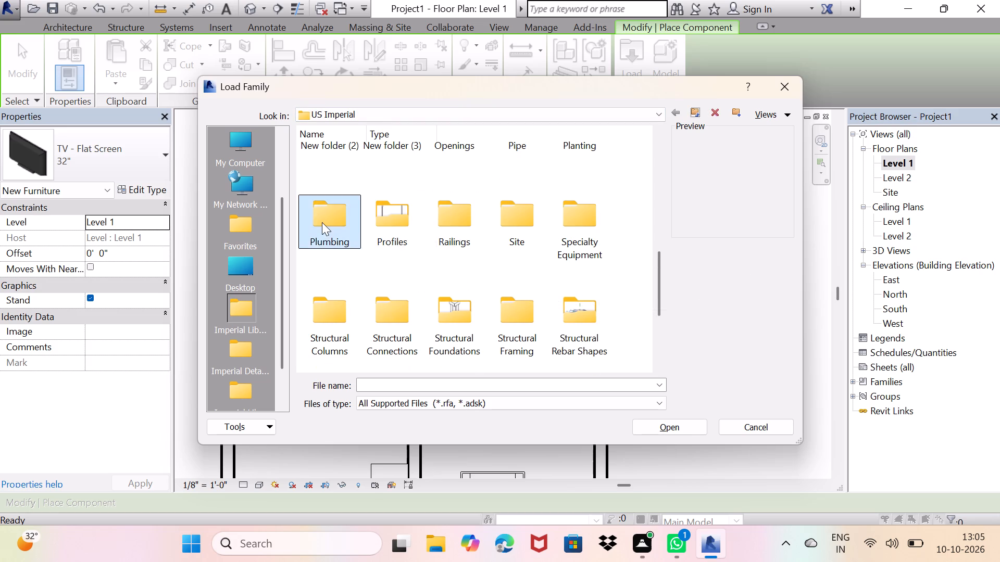
double_click(342, 180)
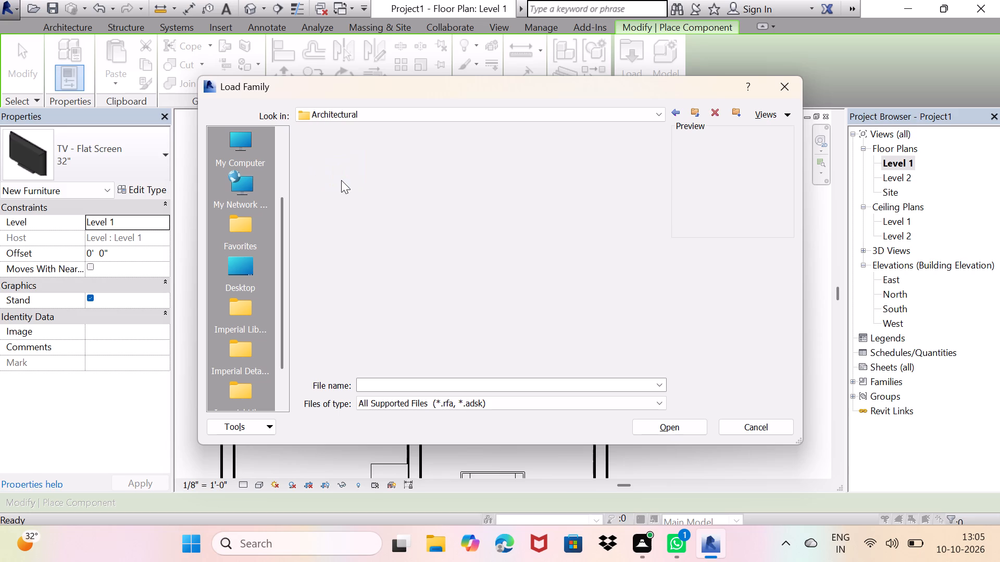
double_click(340, 174)
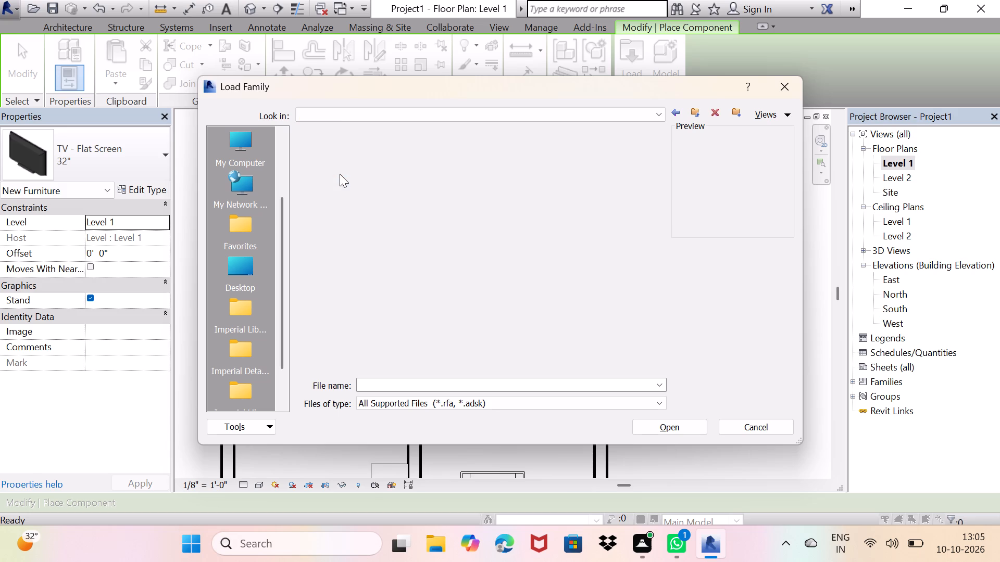
double_click(335, 182)
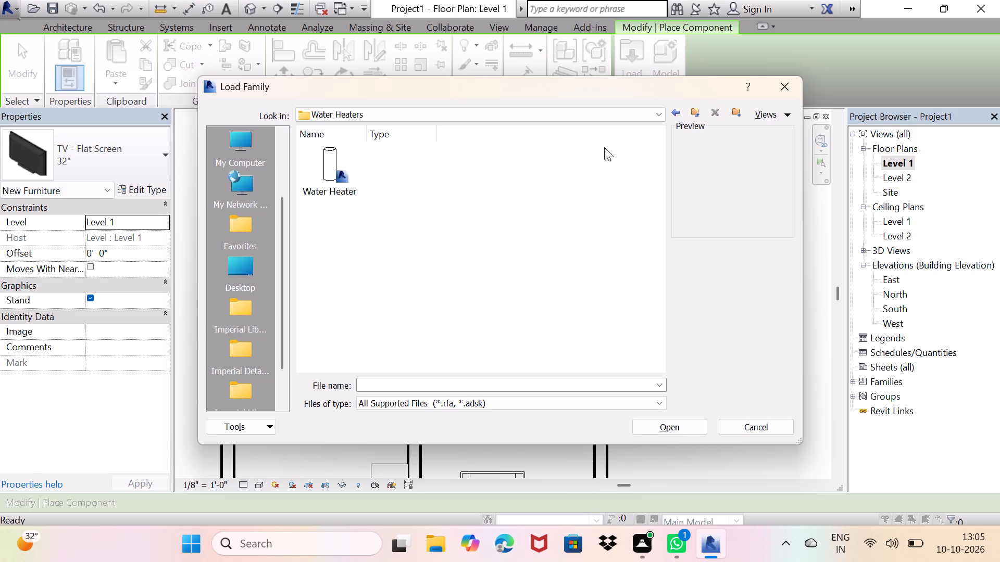
left_click(677, 114)
left_click(677, 114)
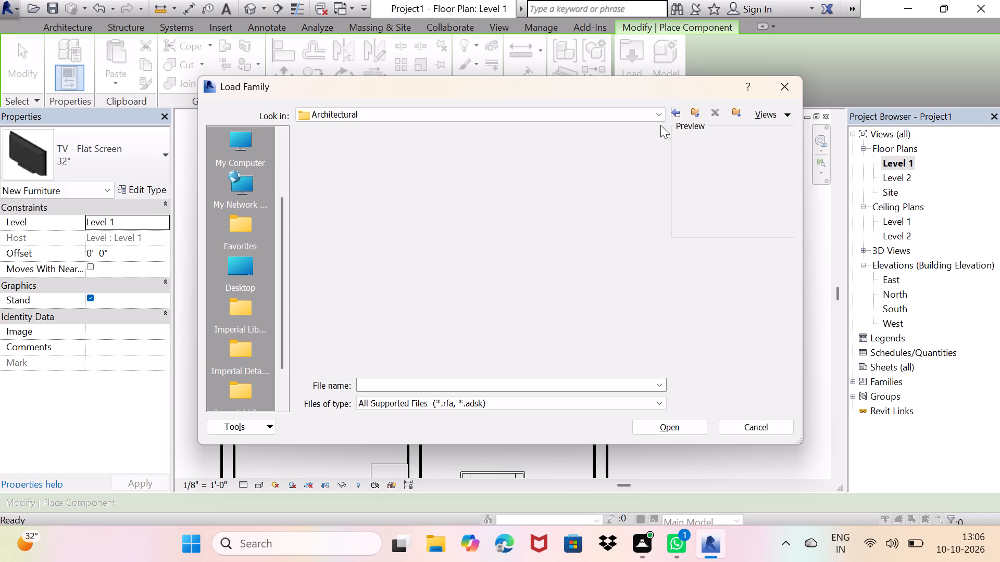
double_click(394, 164)
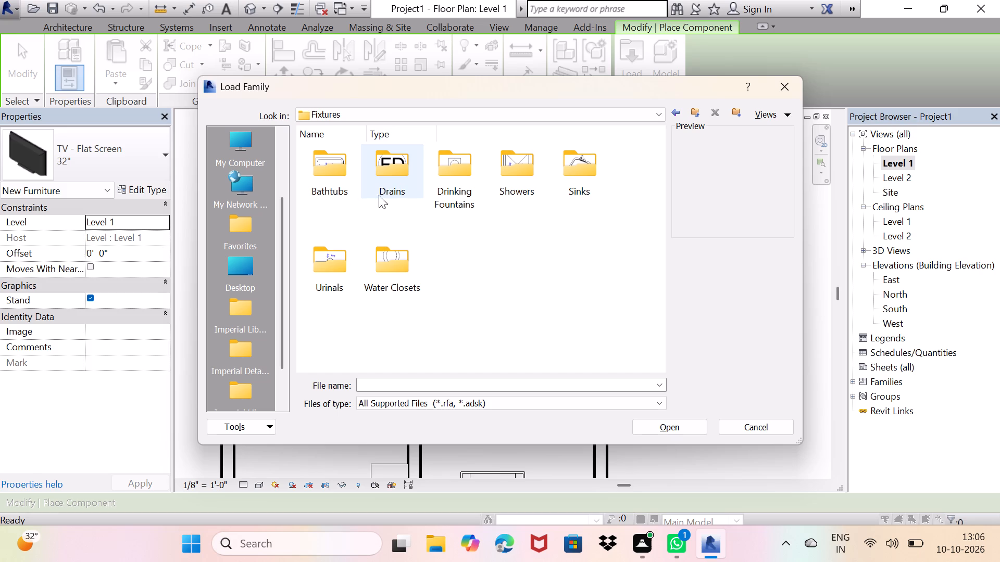
double_click(392, 257)
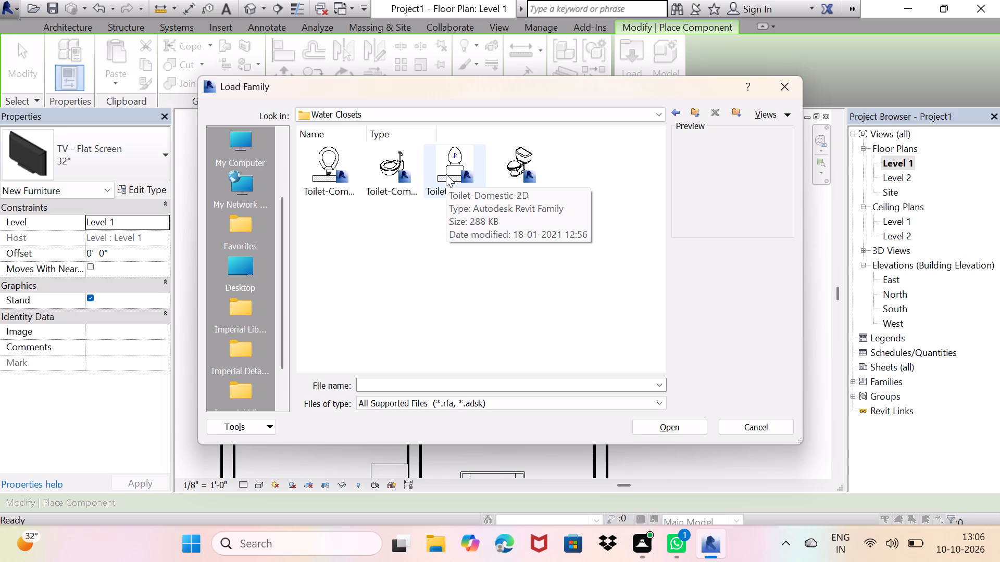
left_click(673, 111)
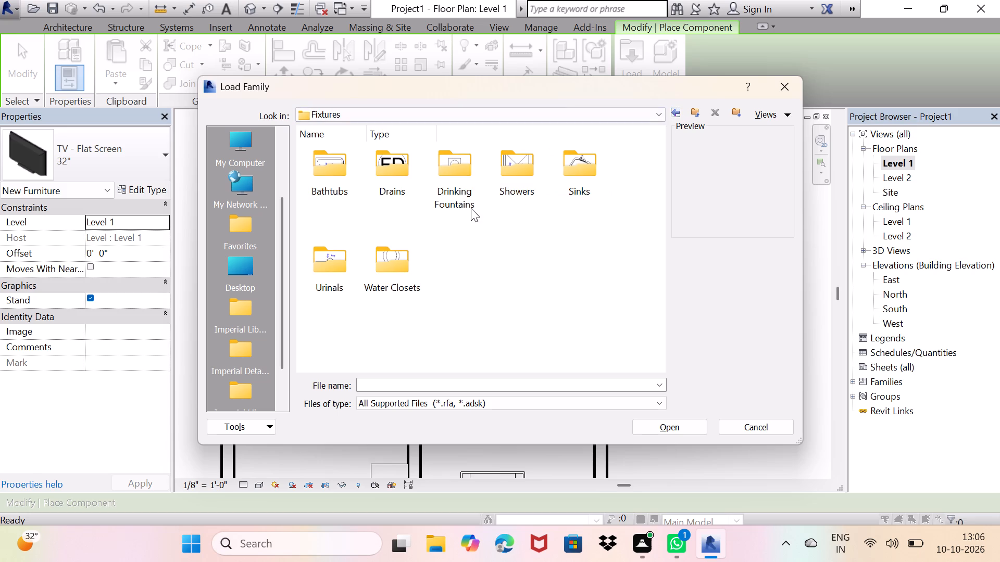
double_click(468, 169)
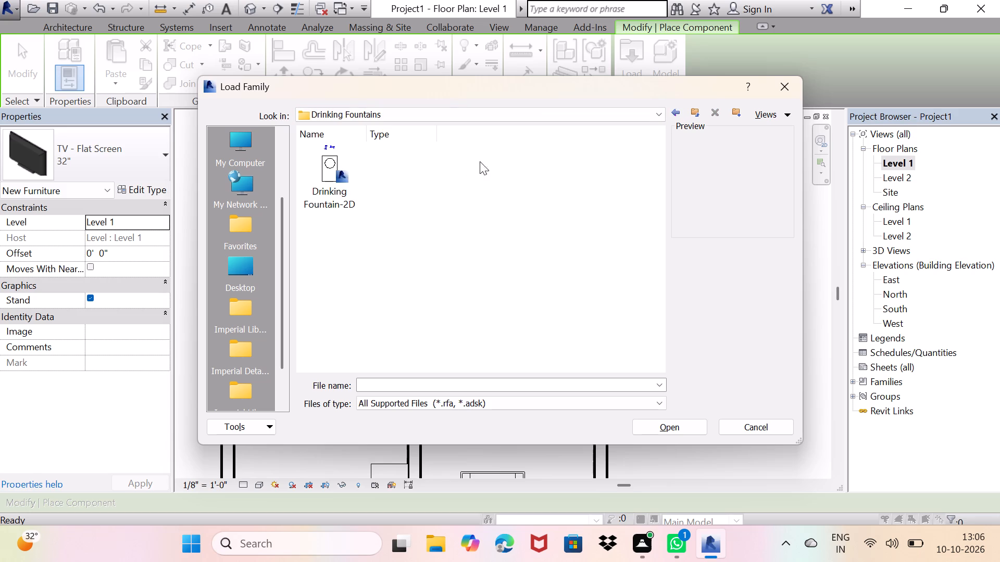
left_click(677, 112)
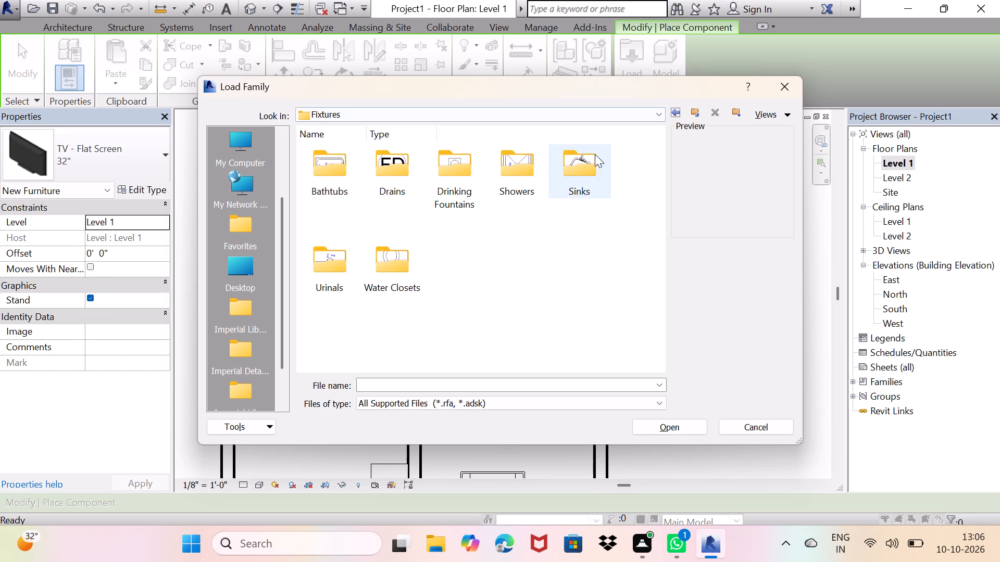
double_click(582, 168)
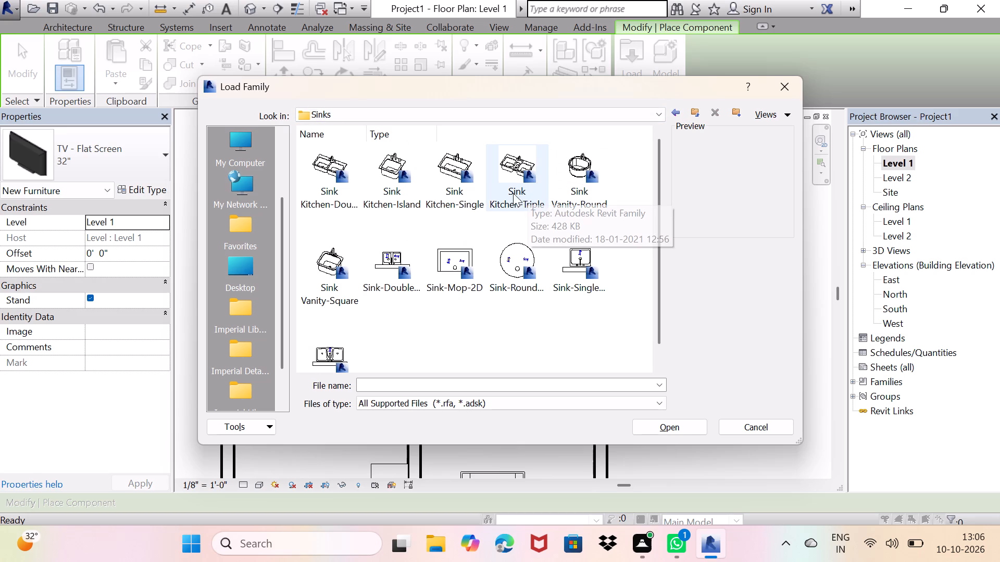
left_click(674, 107)
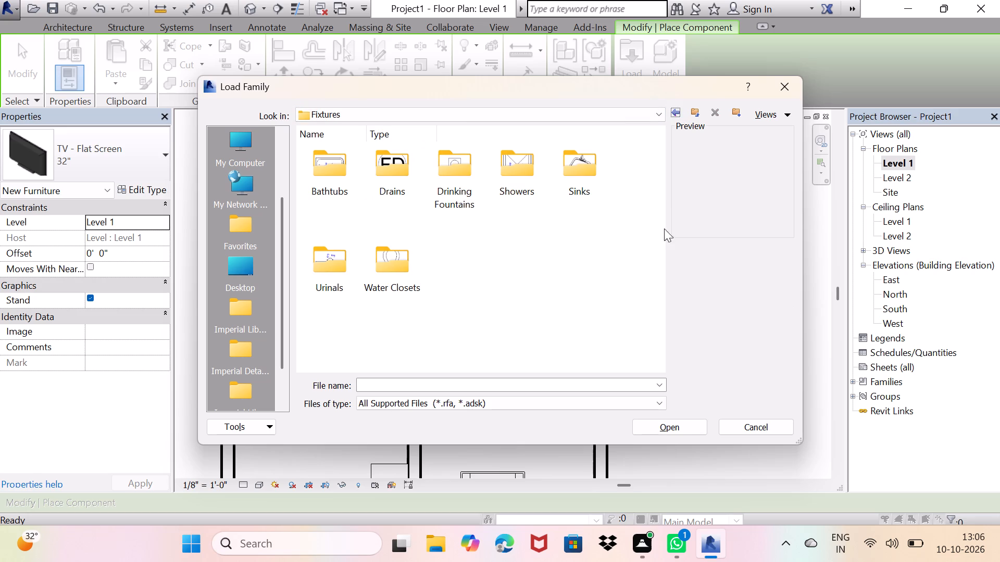
left_click(315, 176)
left_click(315, 176)
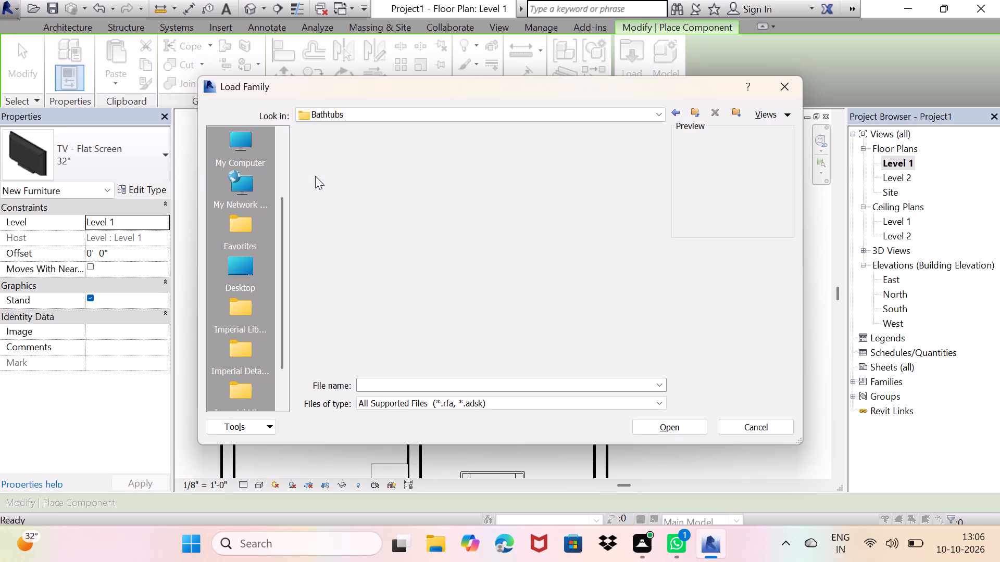
left_click(675, 116)
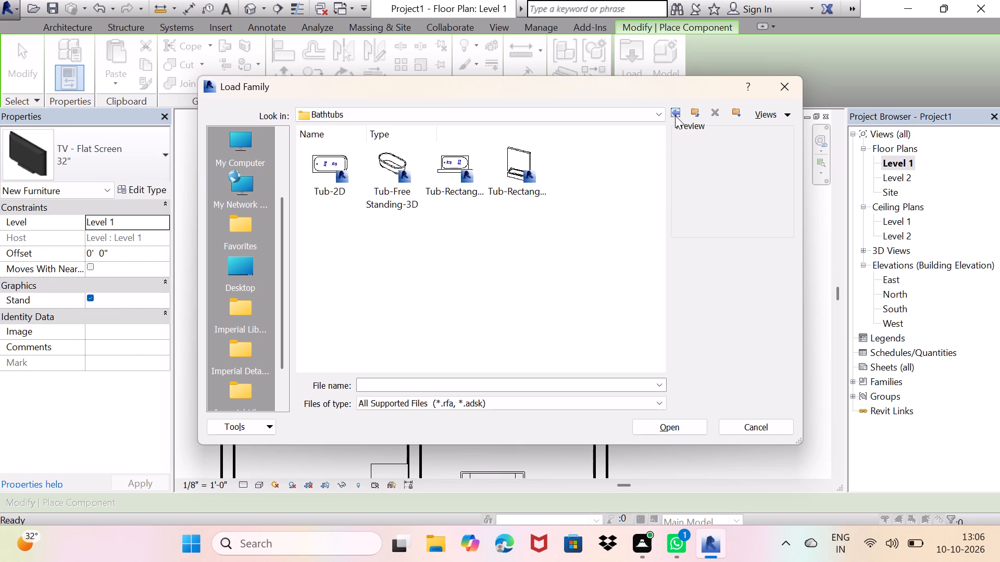
Load the Toilet-Commercial-Wall-2D family from the Water Closets fixtures folder.
double_click(381, 259)
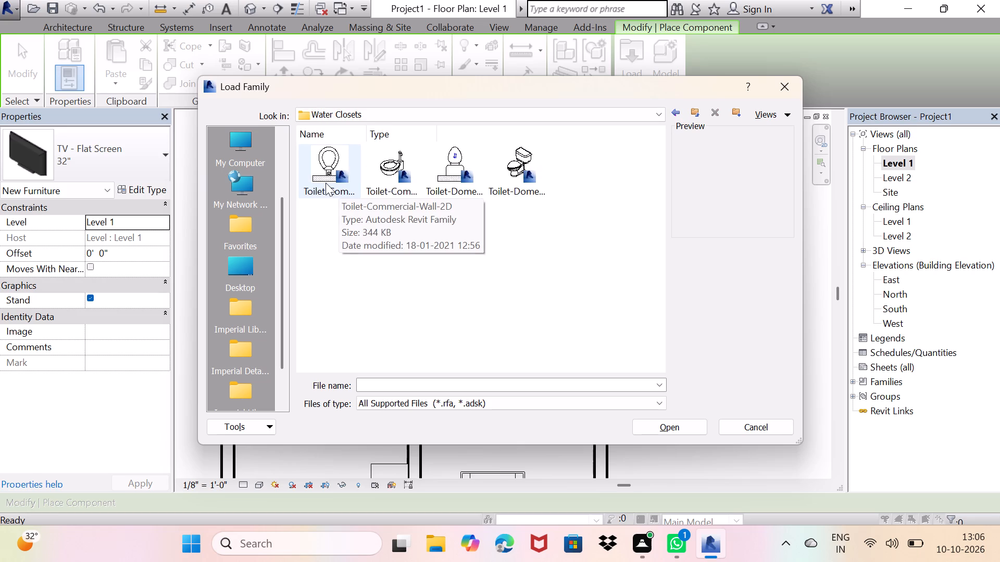
left_click(326, 183)
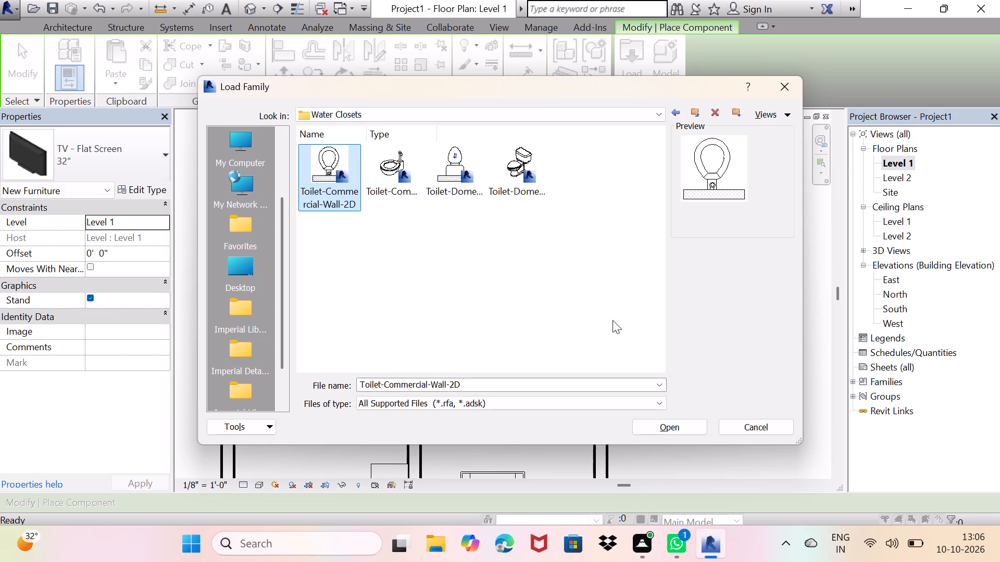
left_click(657, 426)
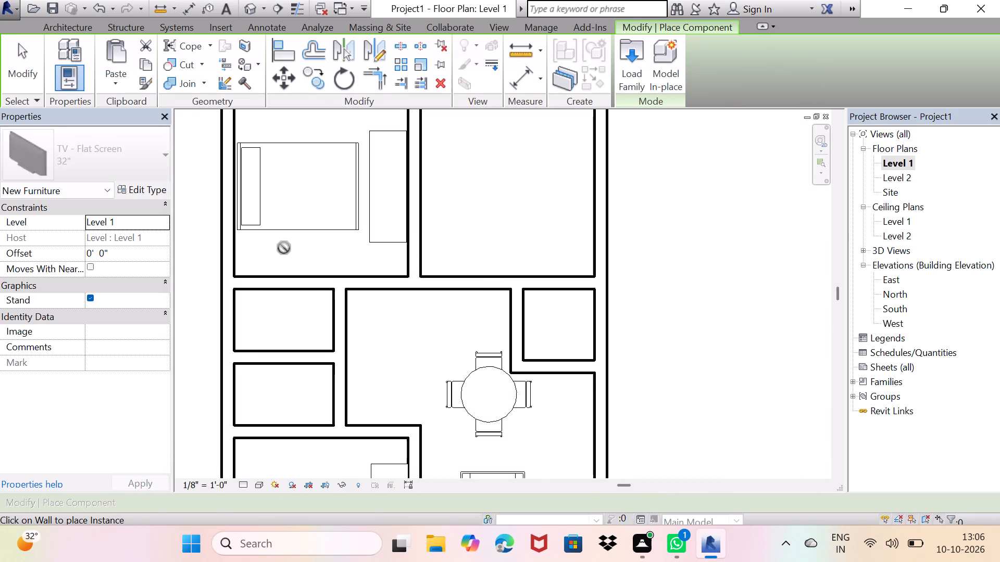
Place the 15" Seat Height toilet on the south wall of the upper small west room, about 4'-6" from its east wall.
scroll(284, 247, "down", 1)
scroll(269, 315, "up", 2)
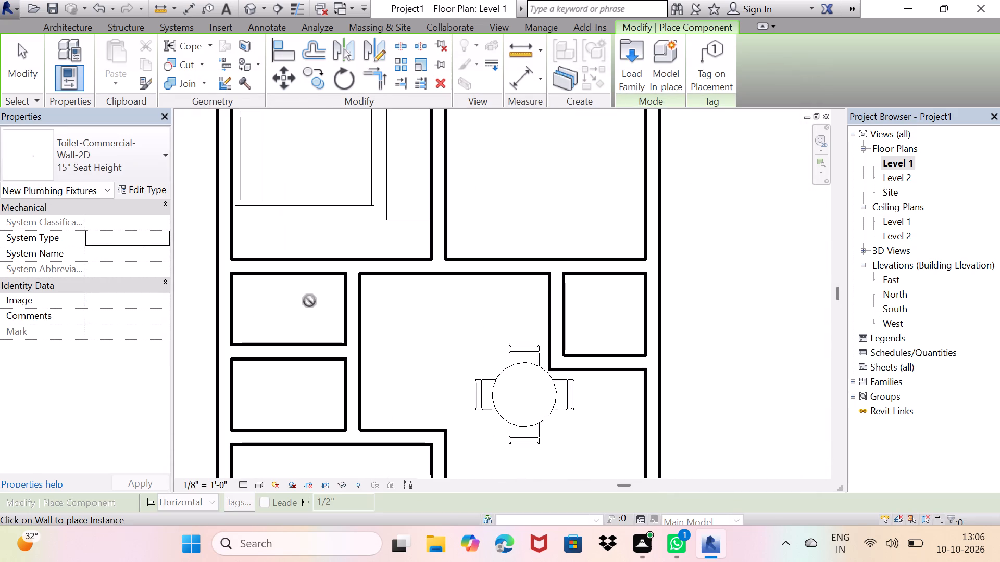
scroll(299, 322, "down", 2)
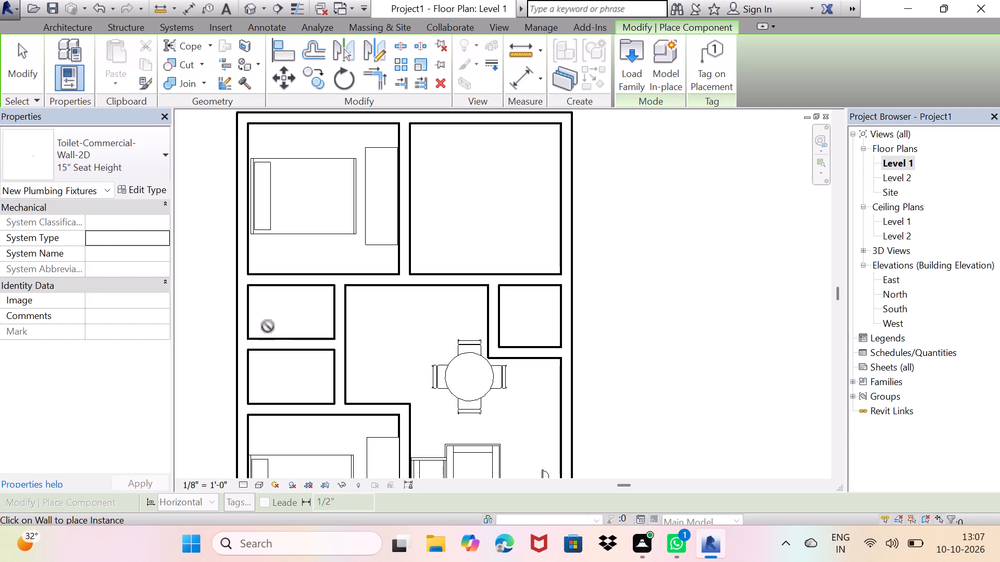
left_click(268, 338)
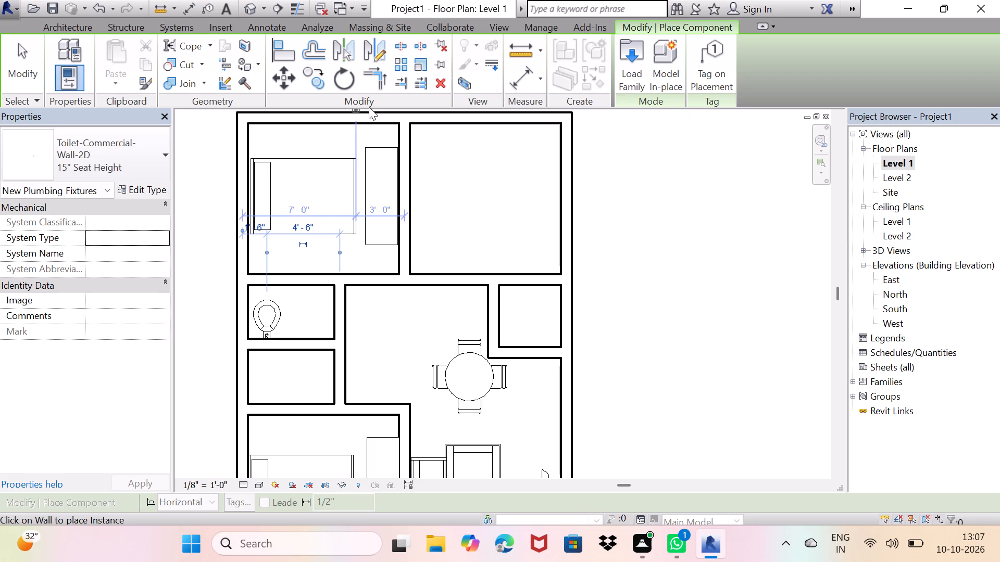
key("Escape")
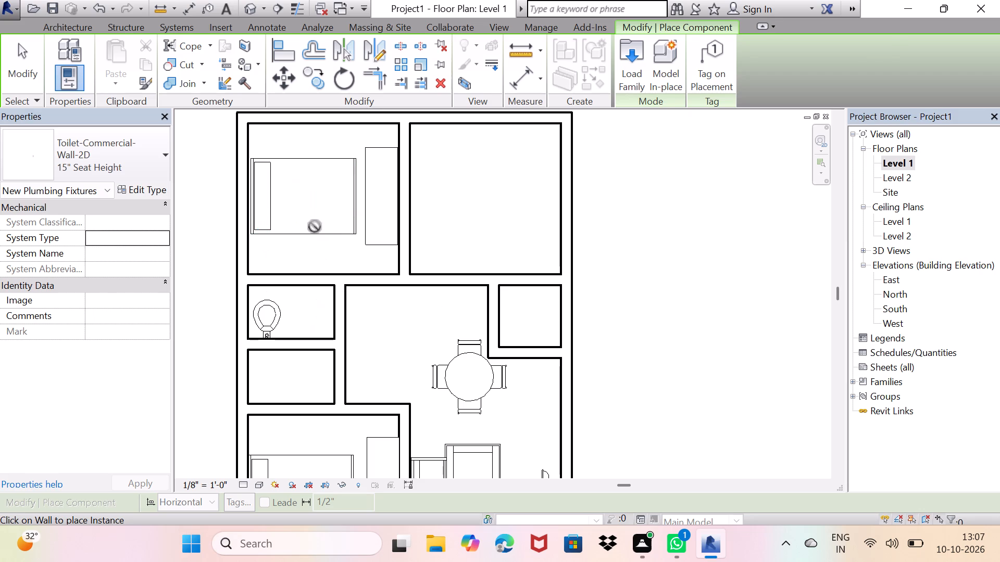
key("Escape")
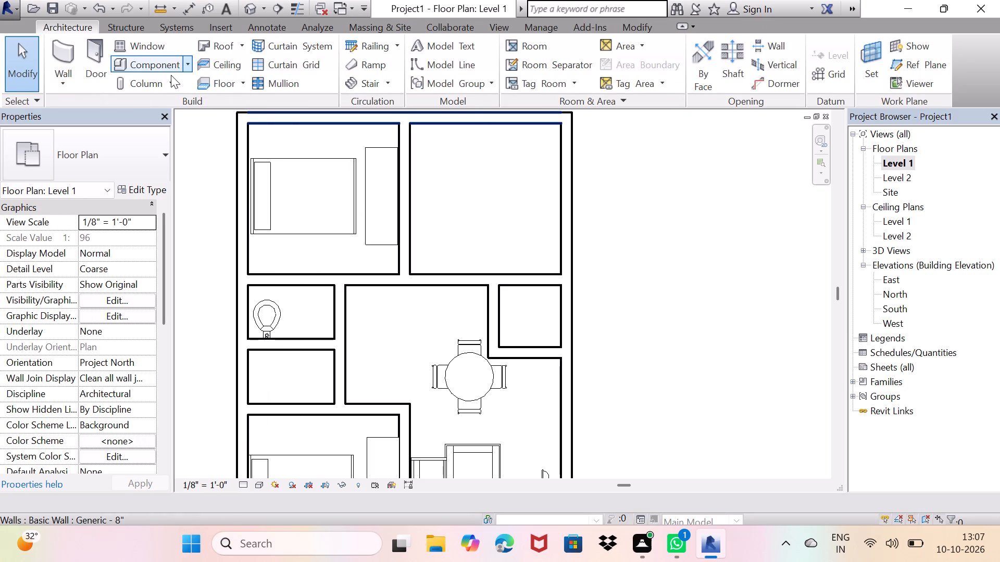
Browse the library's architectural plumbing fixtures folders for Drinking Fountains, Showers, Sinks, Bathtubs and Drains for a suitable family.
double_click(142, 65)
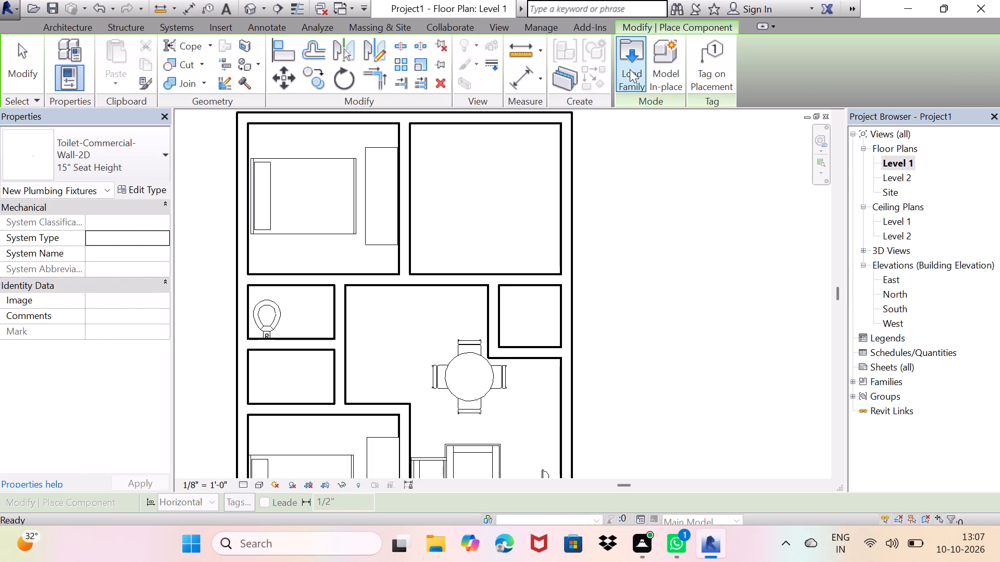
double_click(630, 69)
scroll(574, 199, "down", 3)
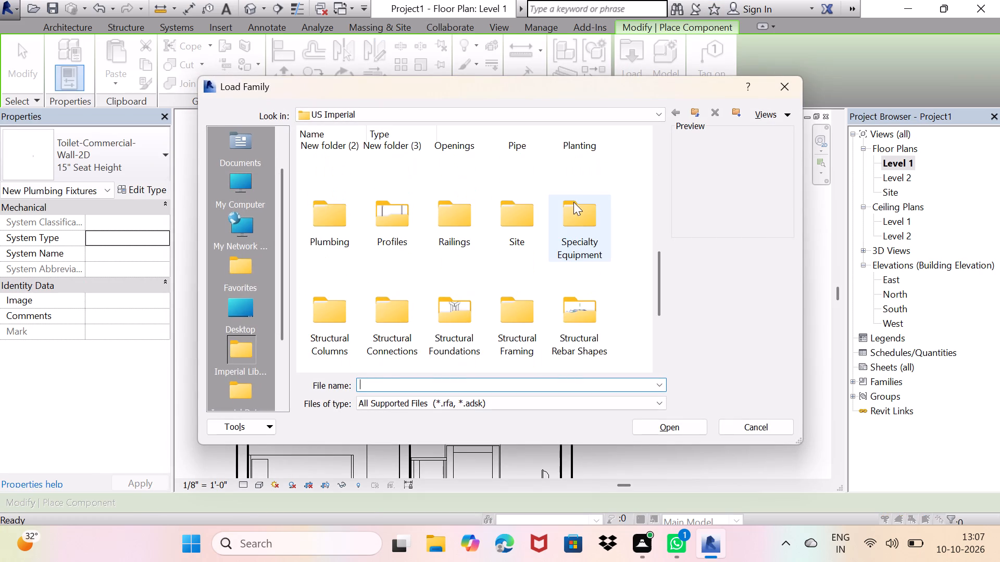
scroll(573, 202, "down", 1)
scroll(365, 205, "up", 1)
double_click(341, 219)
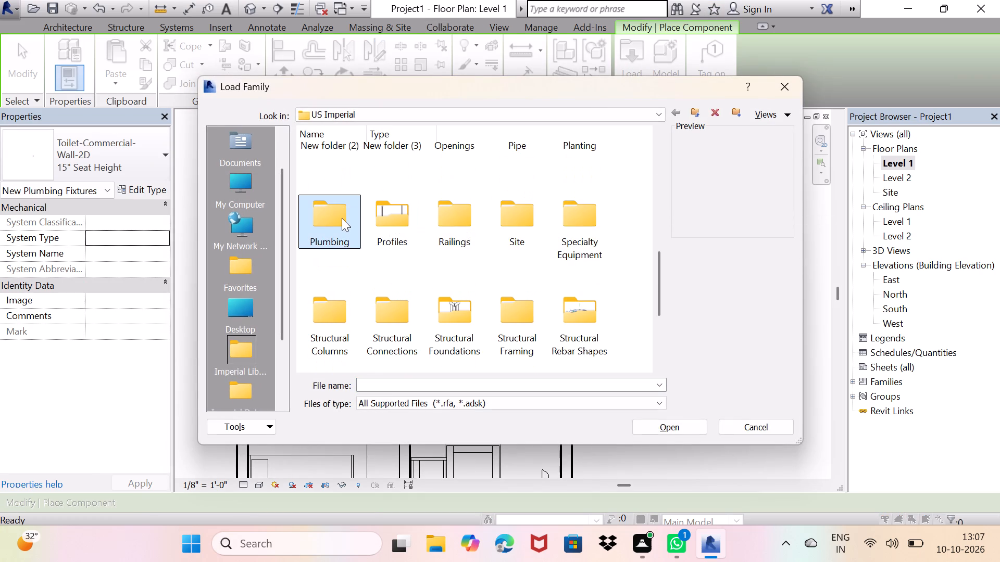
double_click(329, 214)
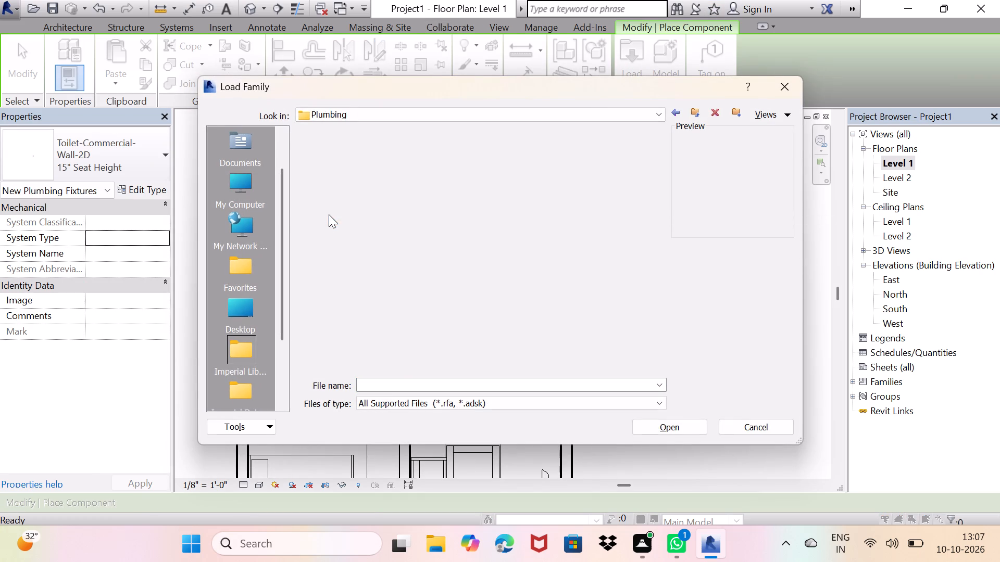
double_click(339, 182)
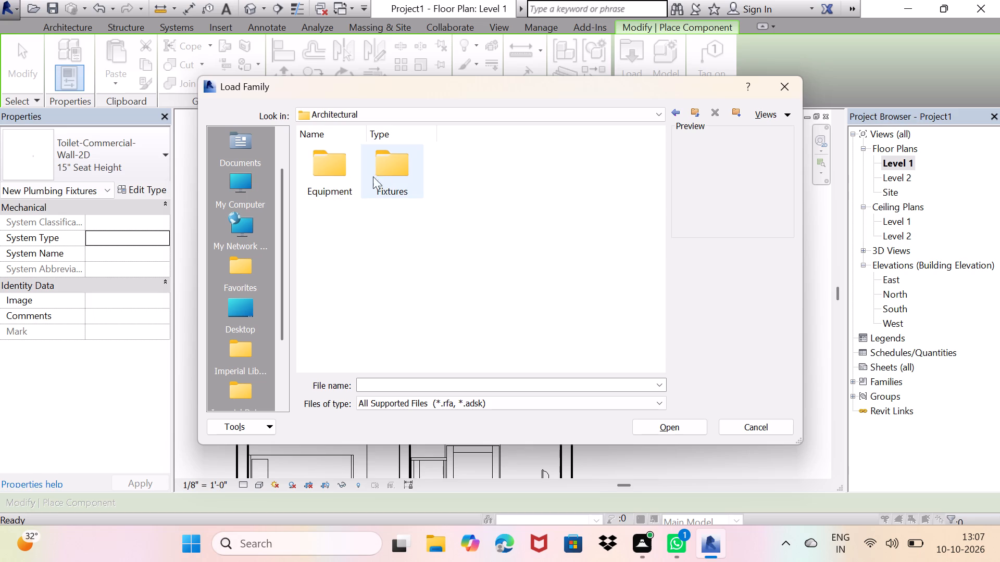
double_click(380, 175)
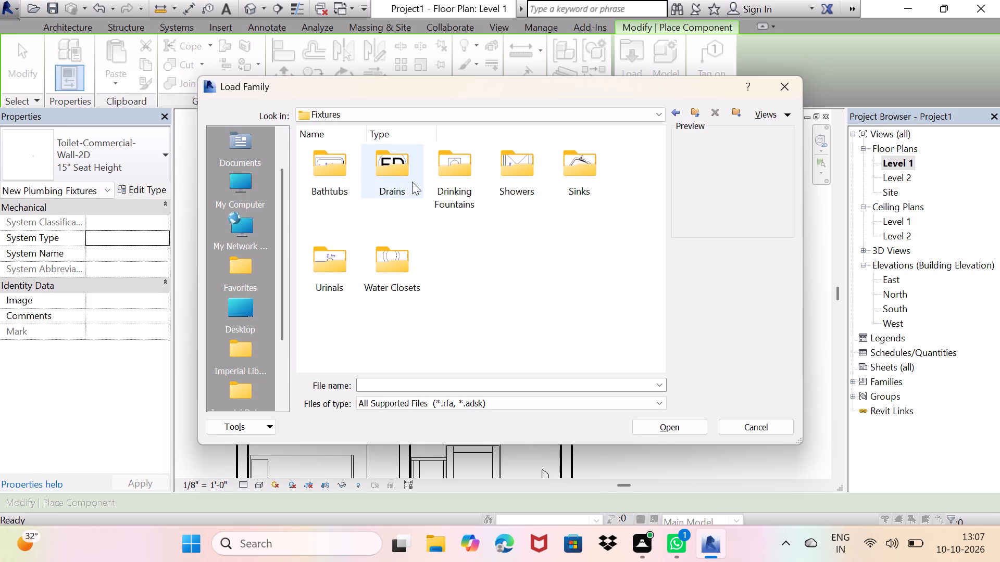
double_click(448, 175)
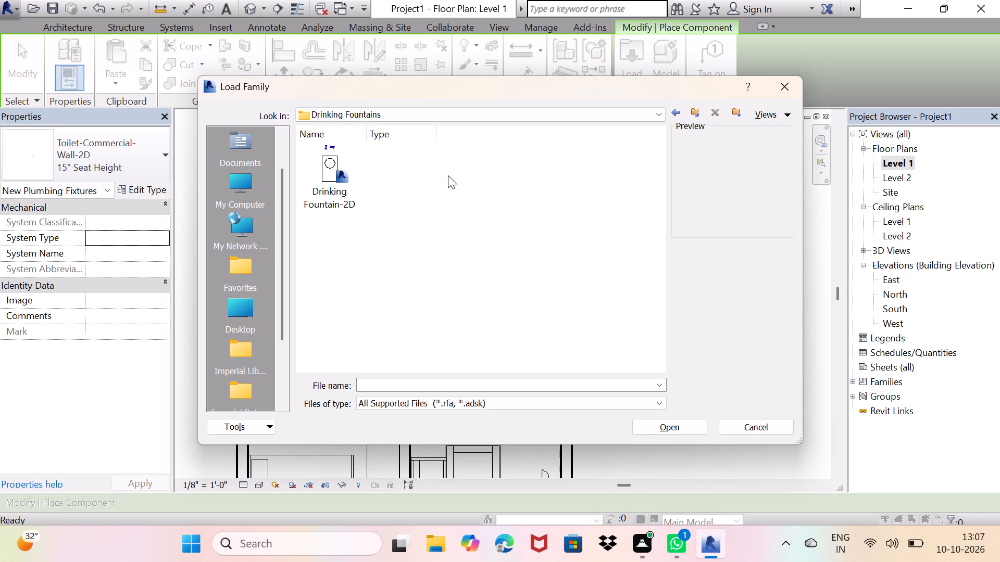
left_click(670, 109)
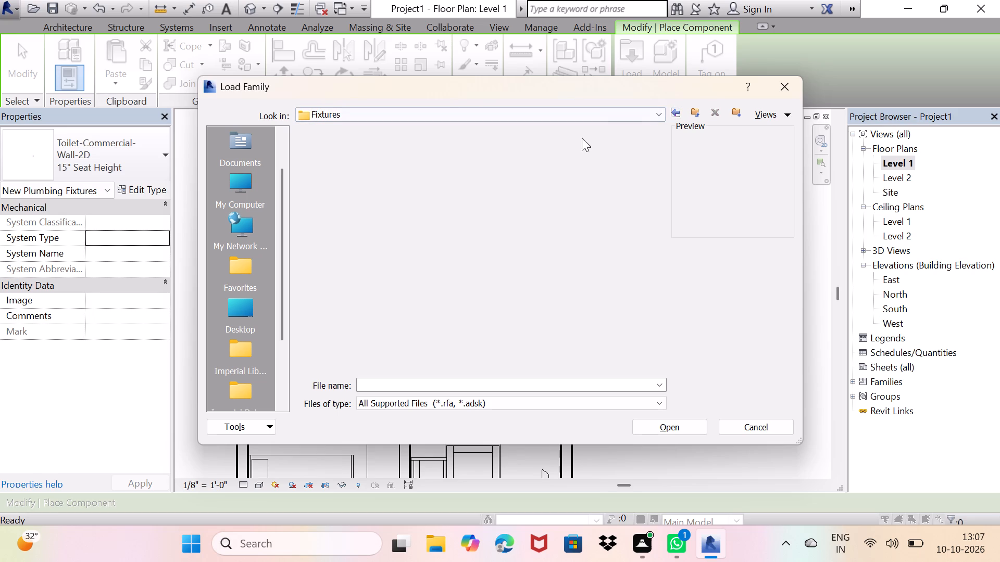
double_click(515, 178)
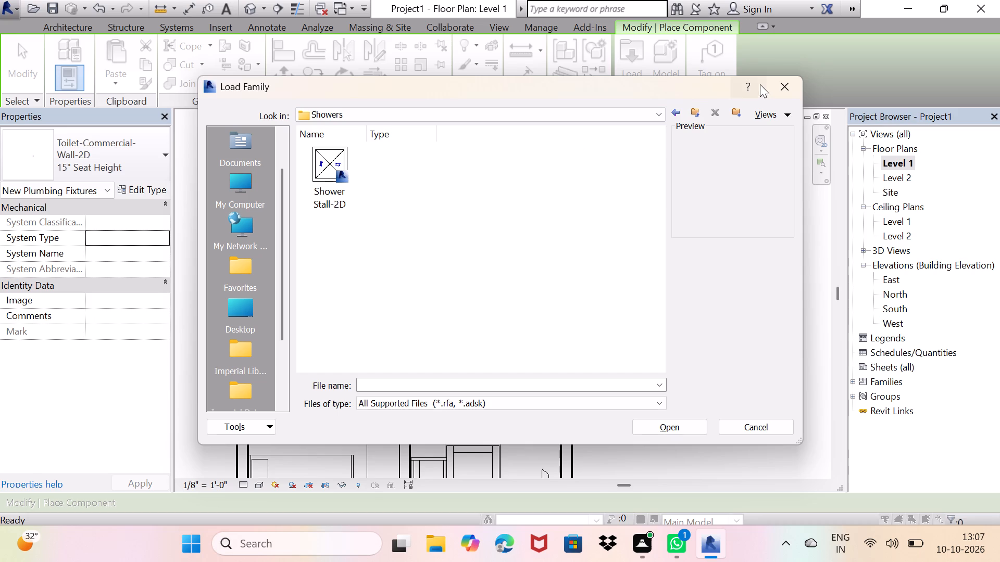
left_click(681, 114)
left_click(675, 117)
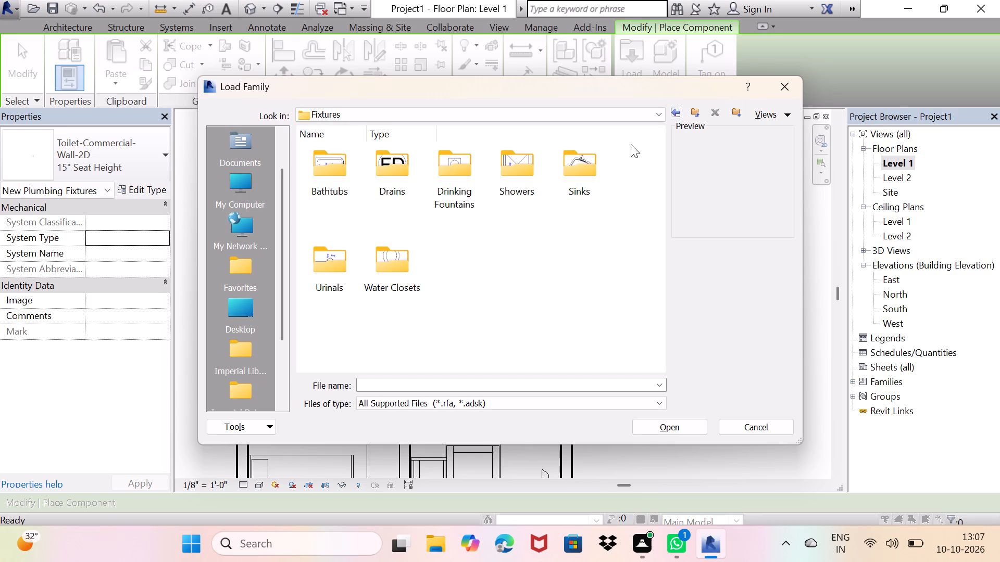
double_click(581, 173)
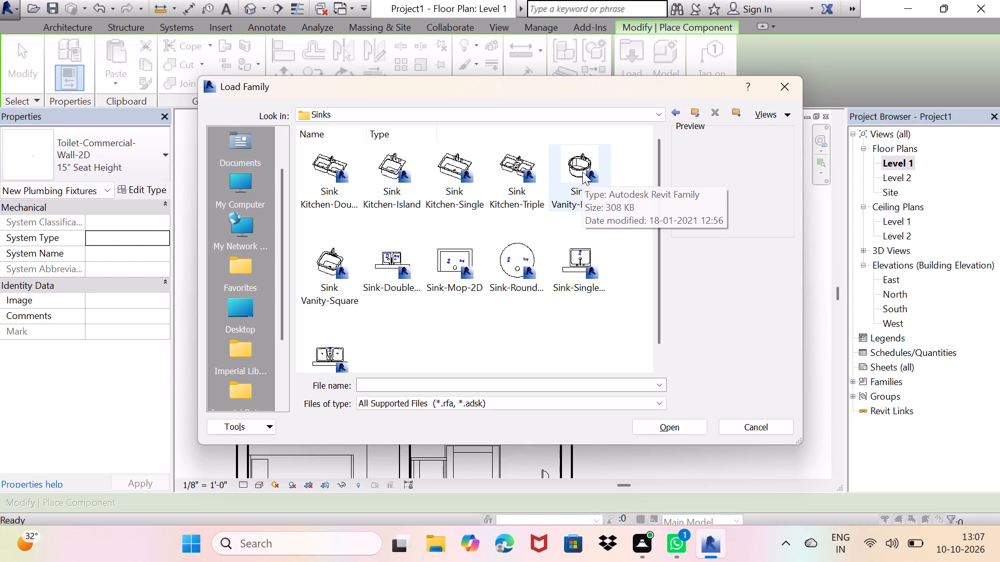
left_click(676, 118)
left_click(673, 116)
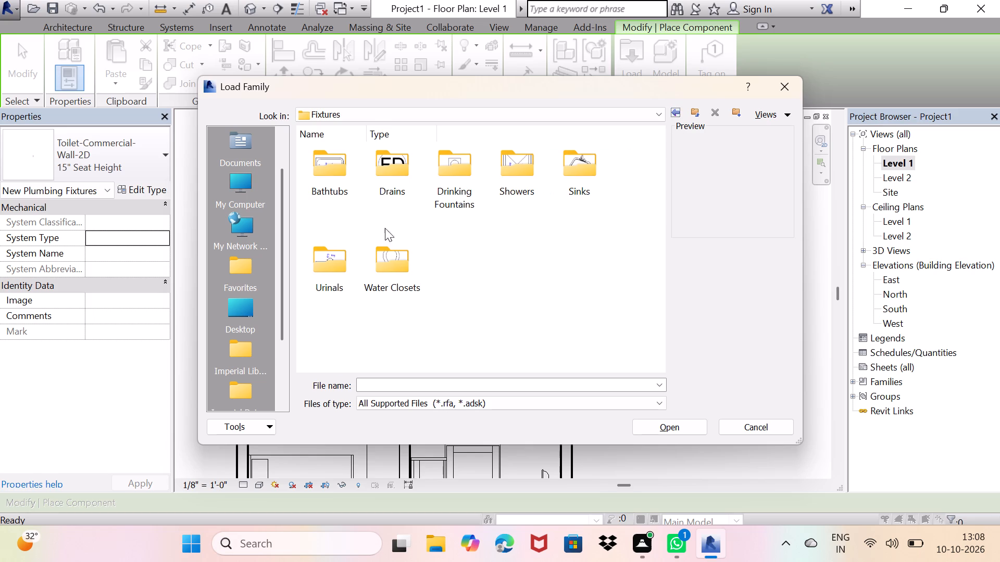
double_click(334, 185)
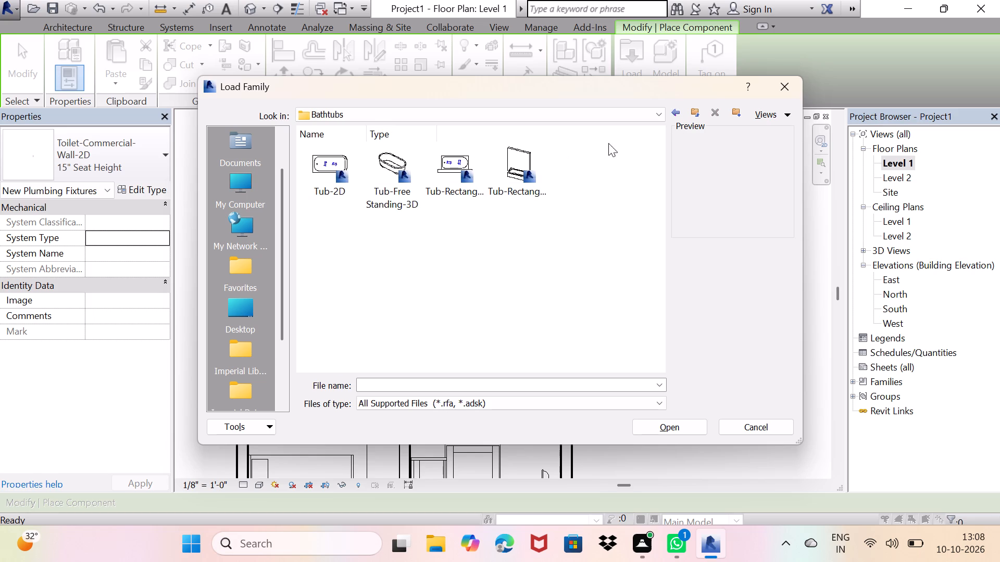
left_click(676, 115)
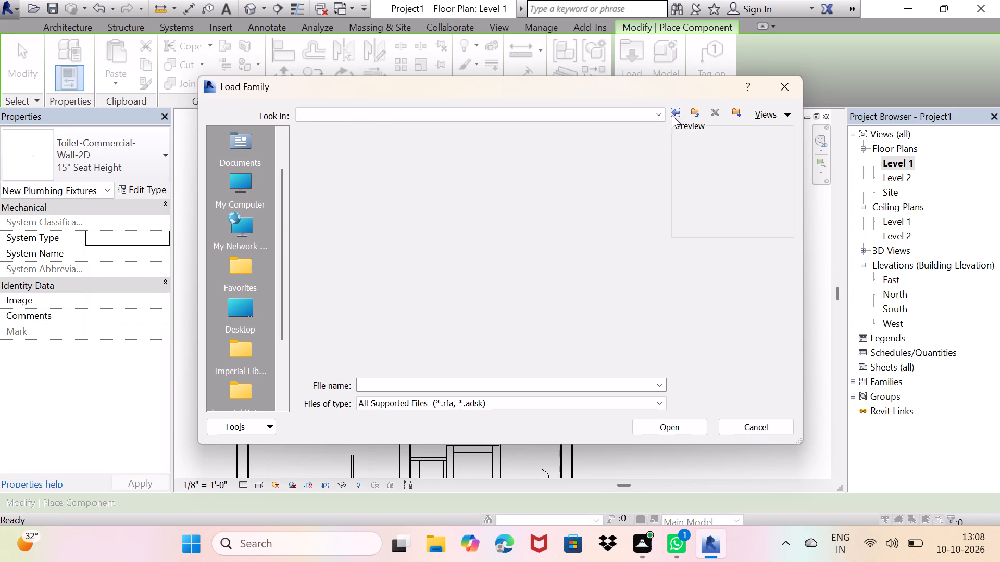
double_click(395, 181)
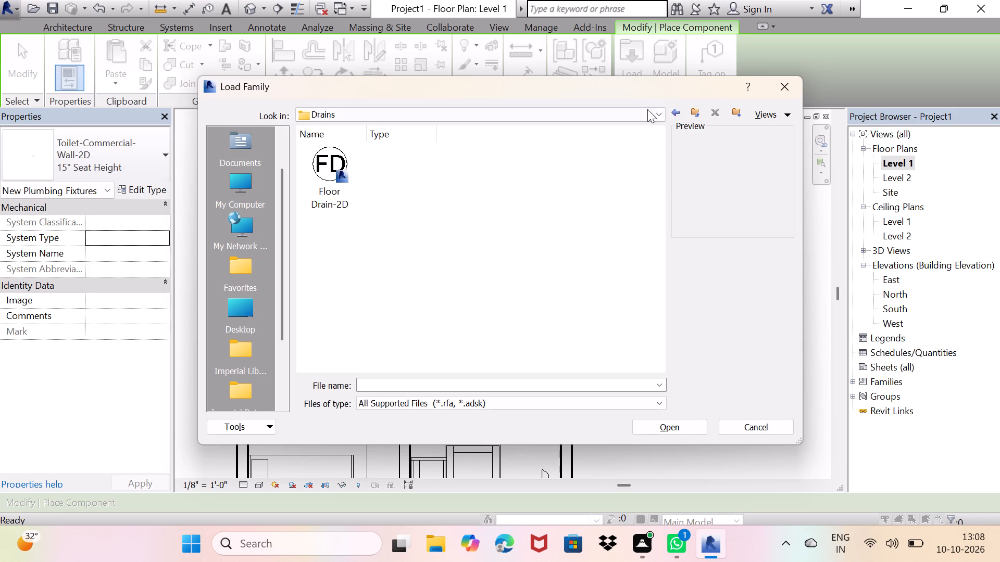
left_click(668, 125)
left_click(675, 114)
left_click_drag(464, 183, 469, 181)
left_click(469, 181)
double_click(474, 184)
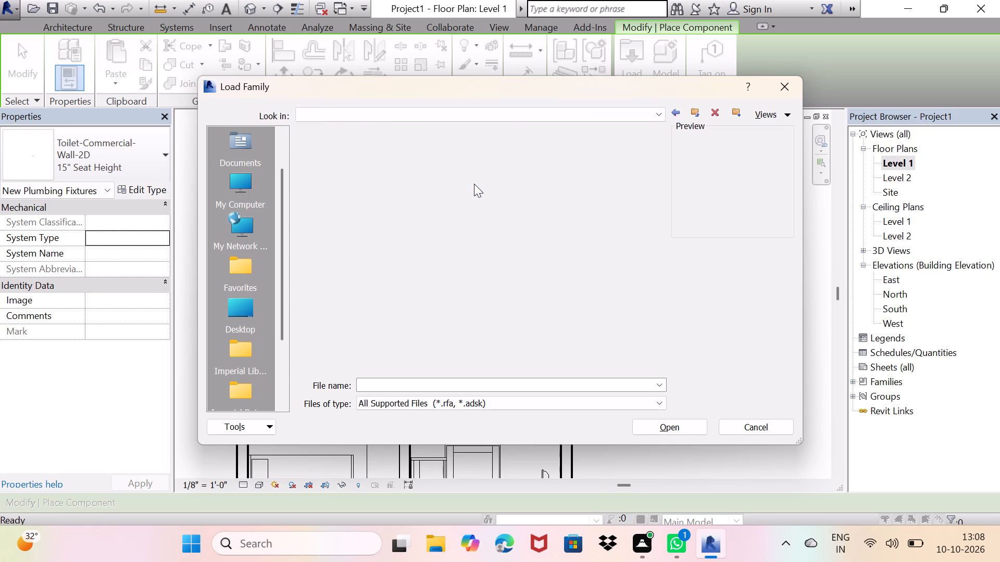
left_click(676, 116)
double_click(528, 173)
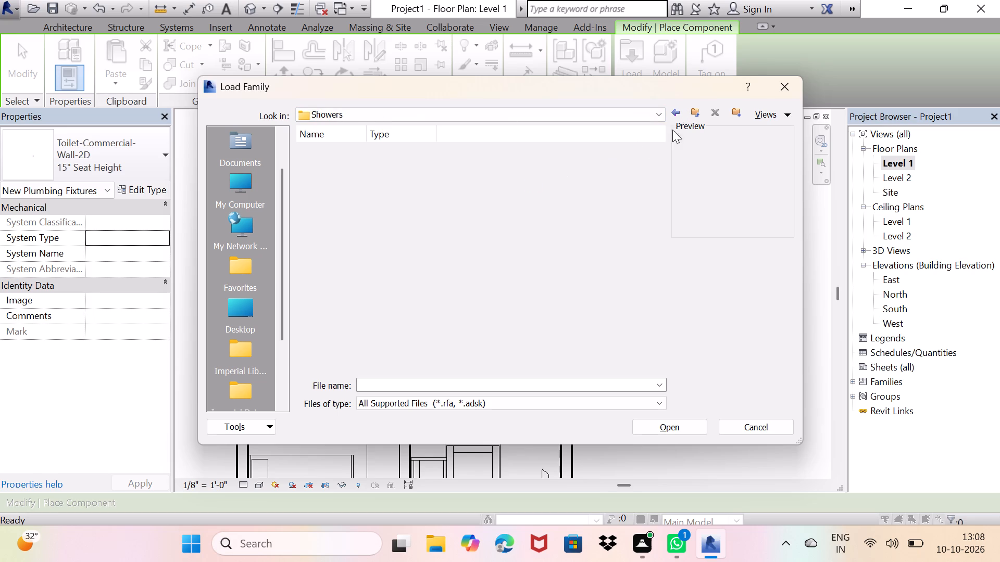
left_click(673, 113)
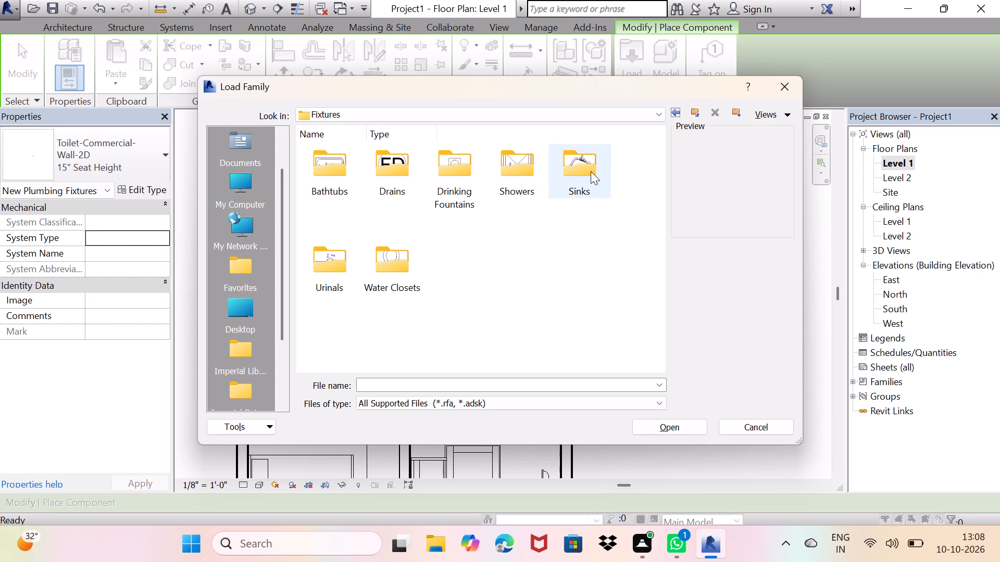
Load the Sink-Single-2D family from the Sinks fixtures folder.
double_click(584, 171)
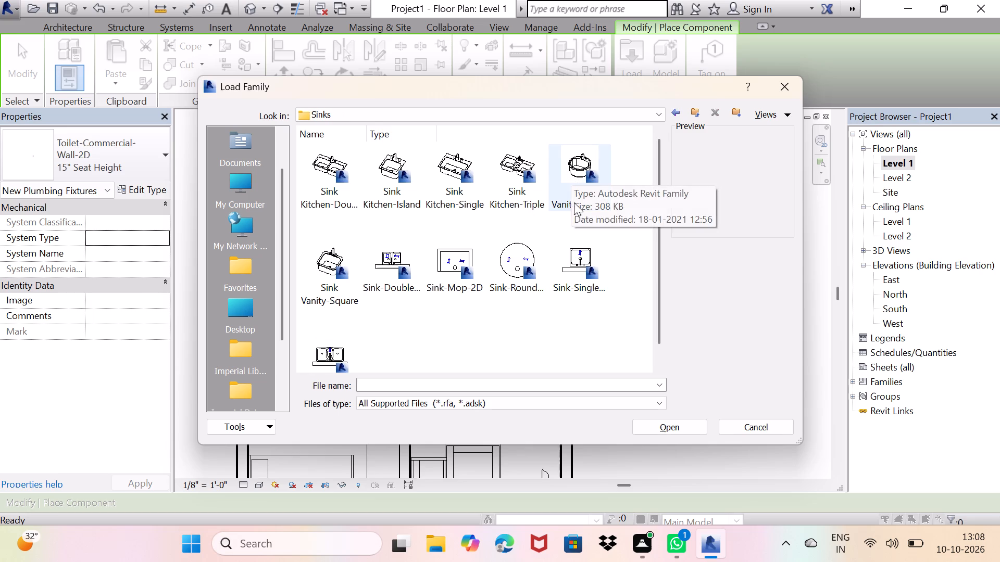
left_click(571, 260)
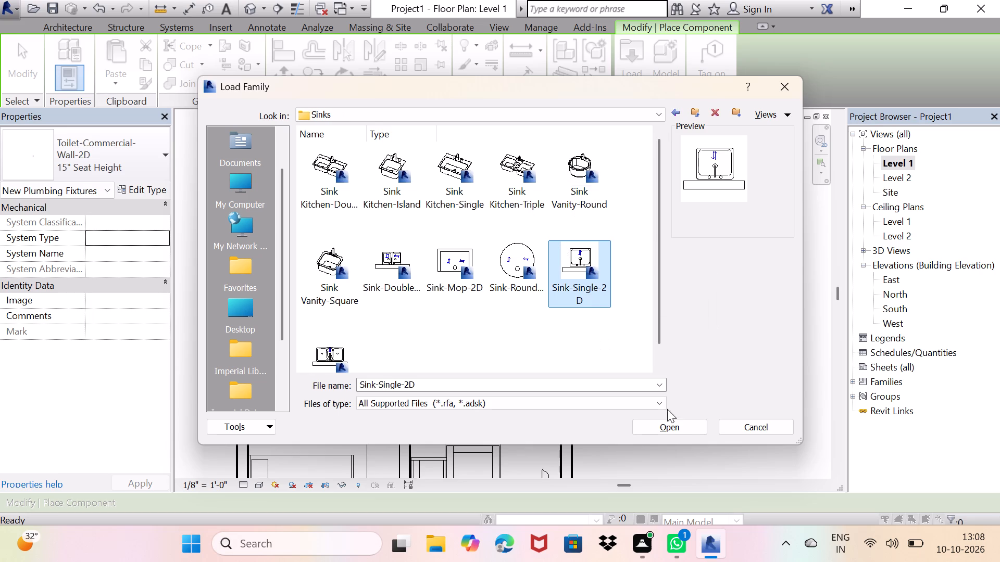
left_click(680, 427)
Place 26" x 22" single sinks back to back on the wall between the two small west rooms, about 1'-6" from their east wall.
scroll(312, 330, "up", 1)
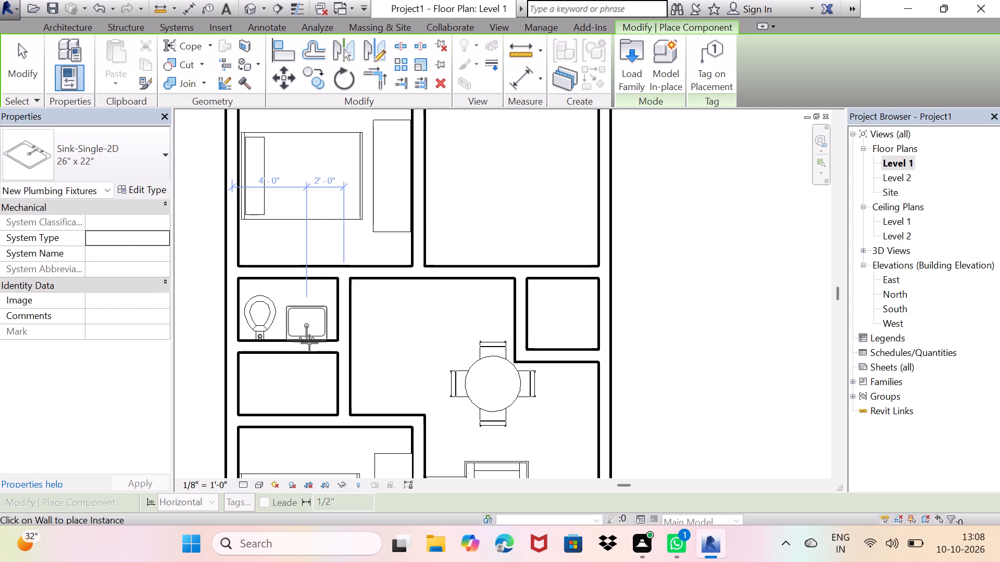
left_click(314, 342)
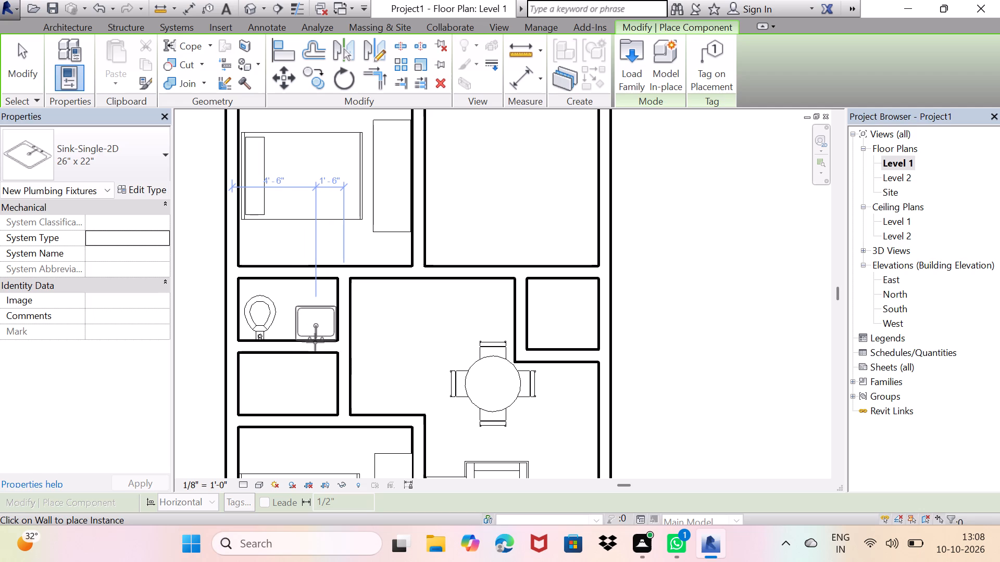
left_click(317, 350)
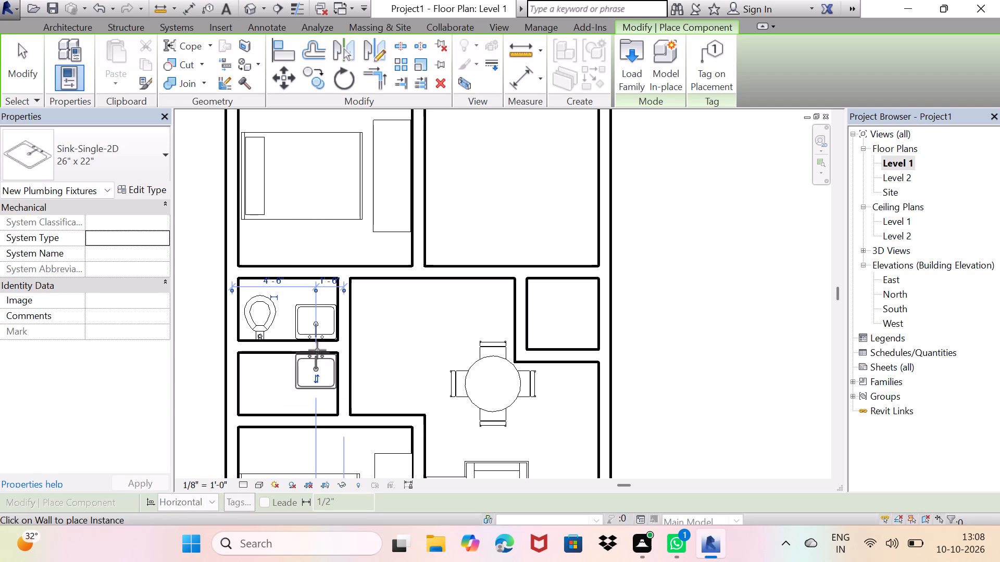
key("space")
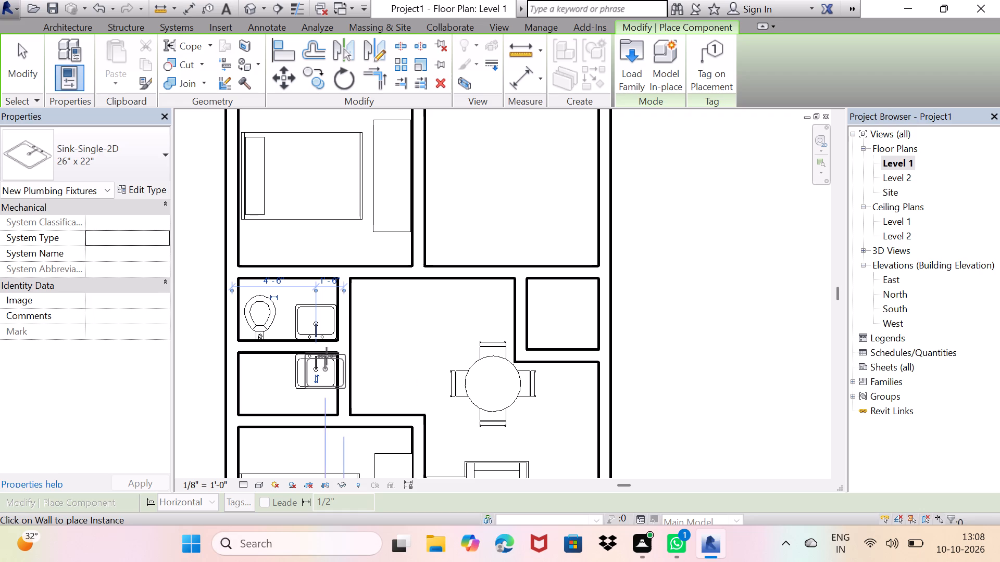
key("Escape")
key("Escape")
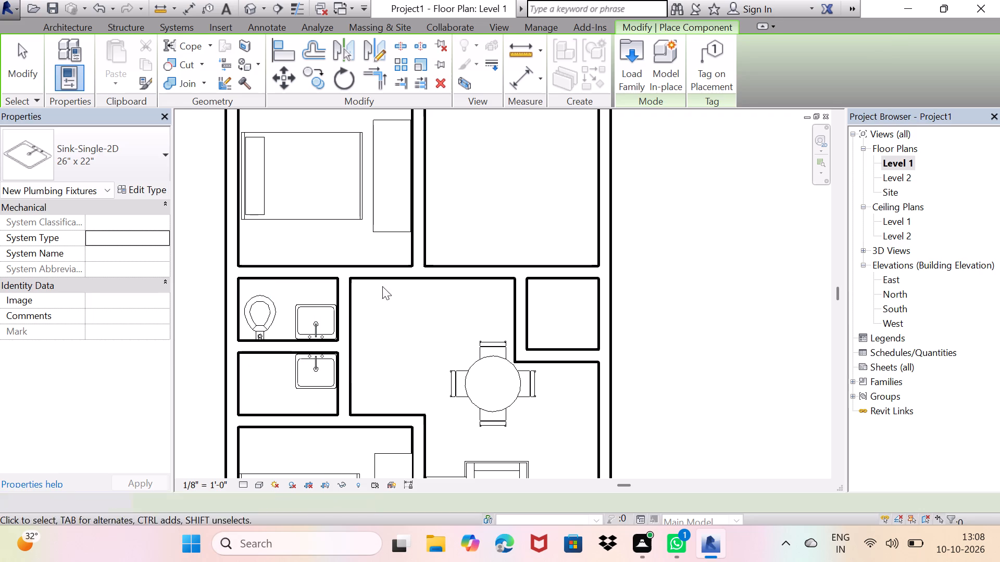
Load the RPC Beetle family from the US Imperial library's Entourage folder.
left_click(156, 62)
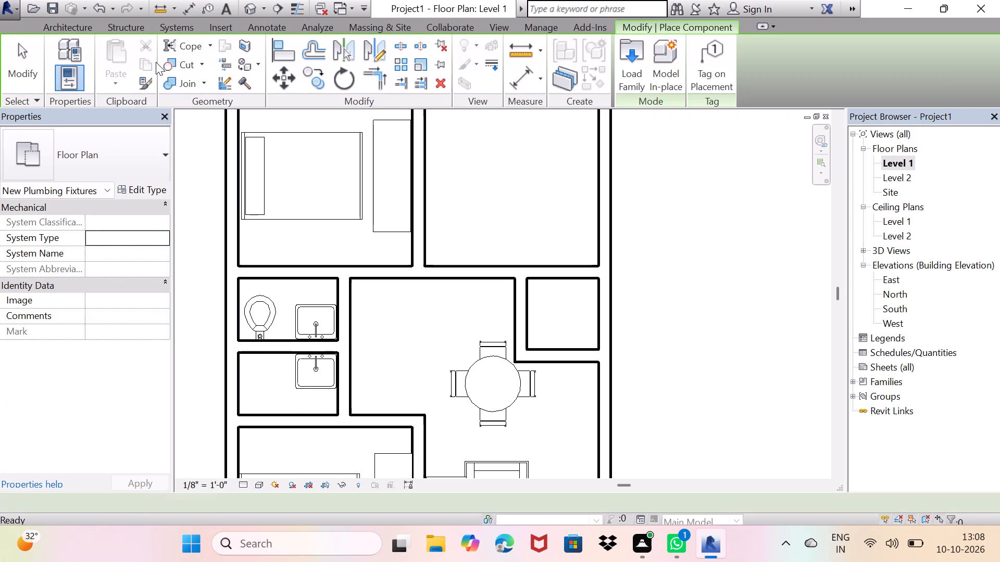
left_click_drag(621, 50, 618, 56)
scroll(487, 217, "down", 1)
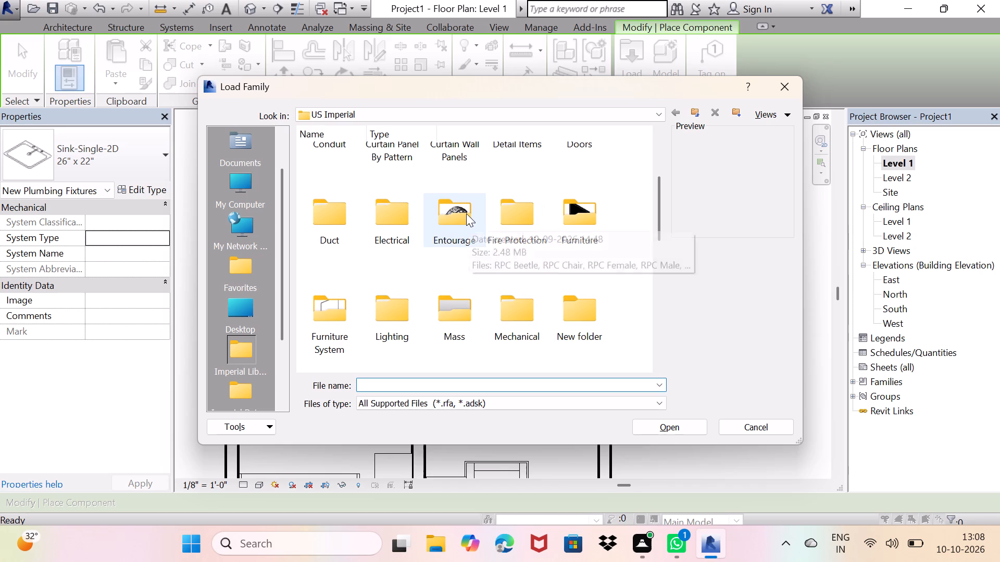
double_click(466, 213)
left_click(339, 163)
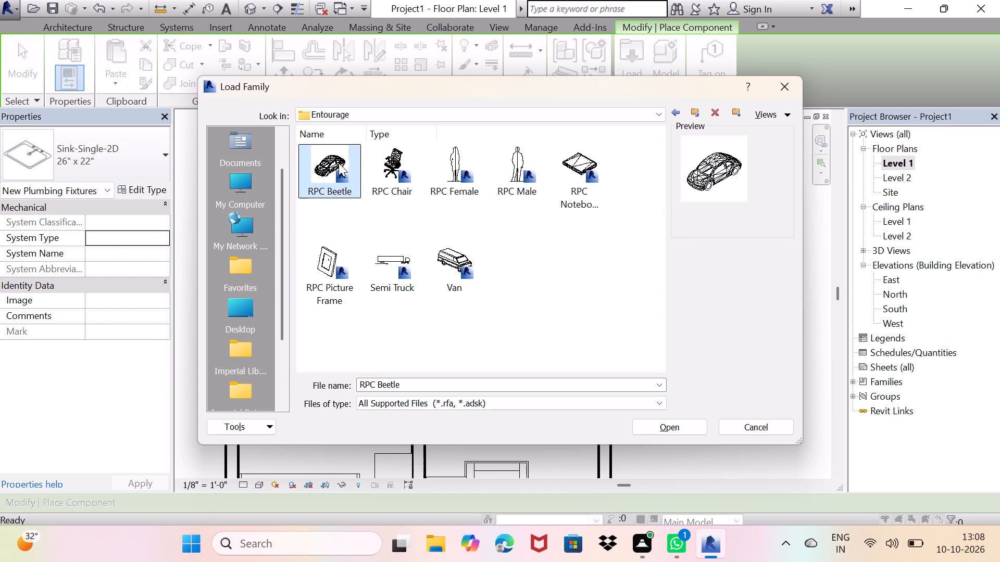
left_click(662, 429)
Place the RPC Beetle car outside the building, about 17'-0" west of its west wall near the south end.
scroll(454, 360, "down", 4)
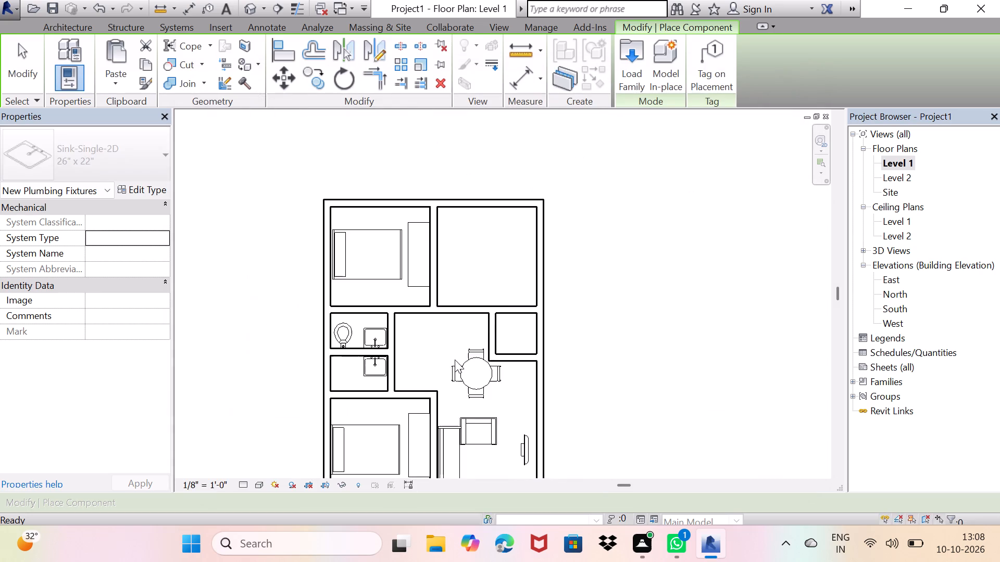
scroll(459, 356, "down", 3)
middle_click_drag(439, 386, 455, 233)
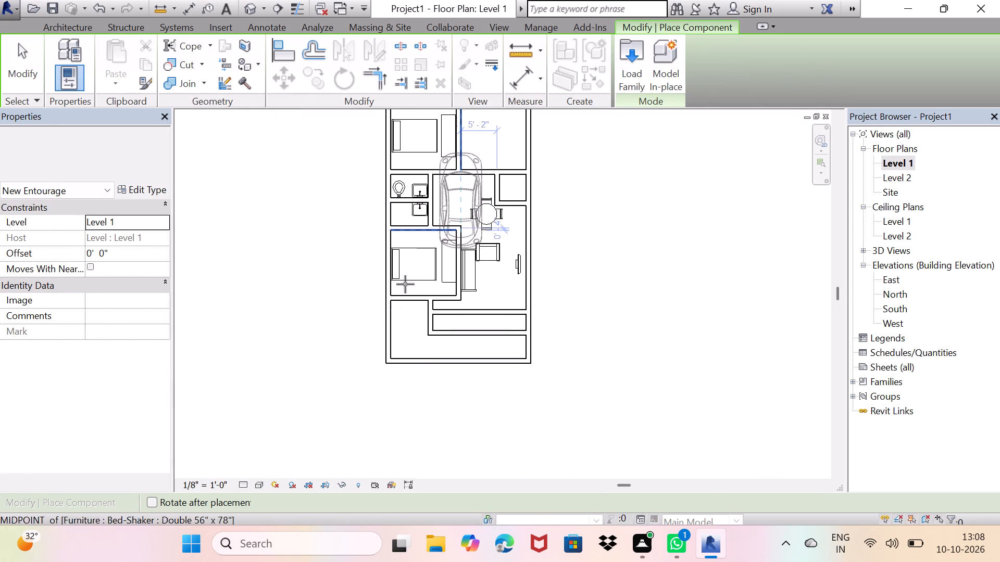
scroll(407, 341, "up", 10)
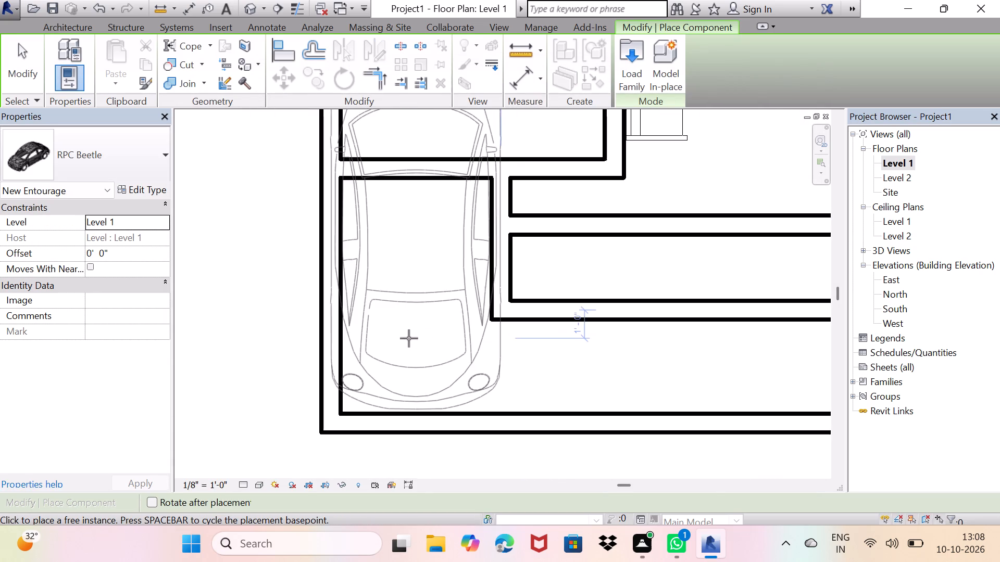
scroll(372, 348, "down", 7)
middle_click_drag(417, 328, 541, 277)
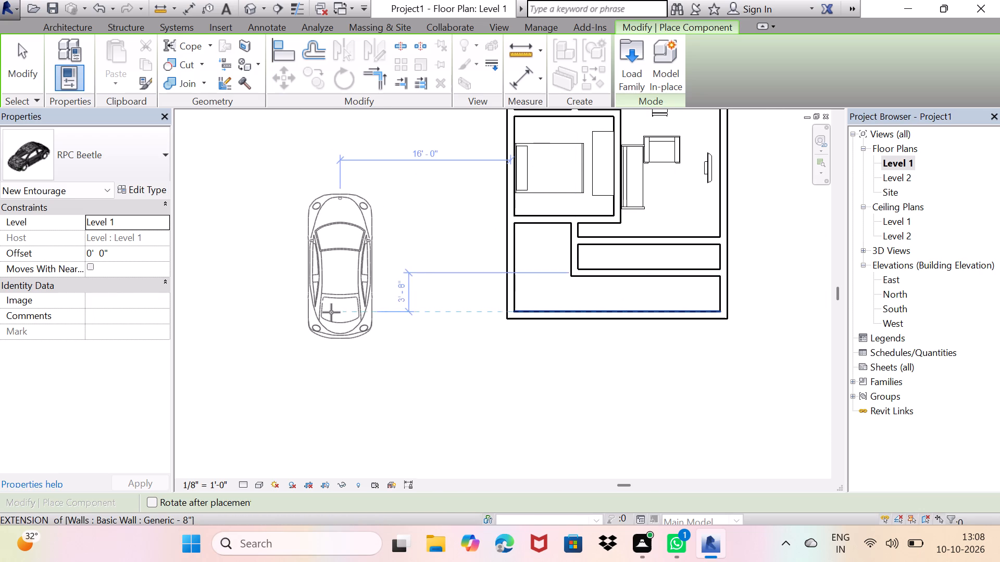
left_click(330, 315)
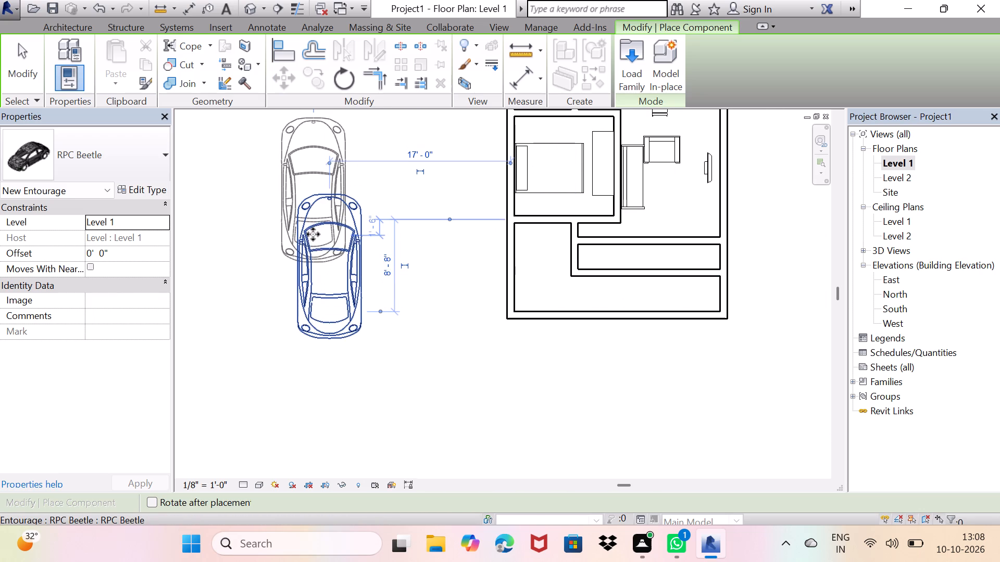
key("Escape")
key("Escape")
Move the RPC Beetle car straight south to about 11'-0" from the south wall of the lower west bedroom.
left_click(315, 254)
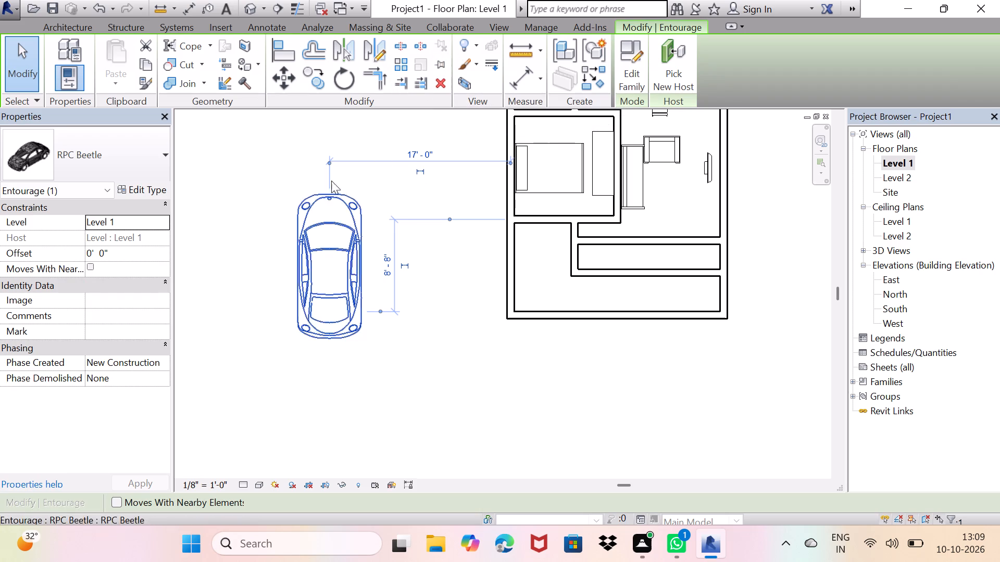
left_click_drag(311, 197, 303, 246)
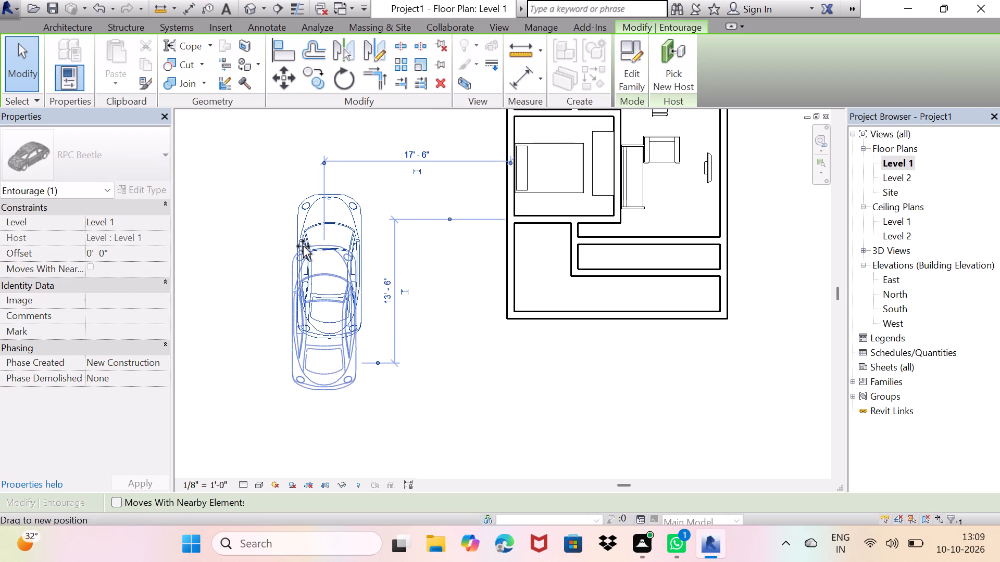
left_click_drag(303, 246, 319, 218)
key("Escape")
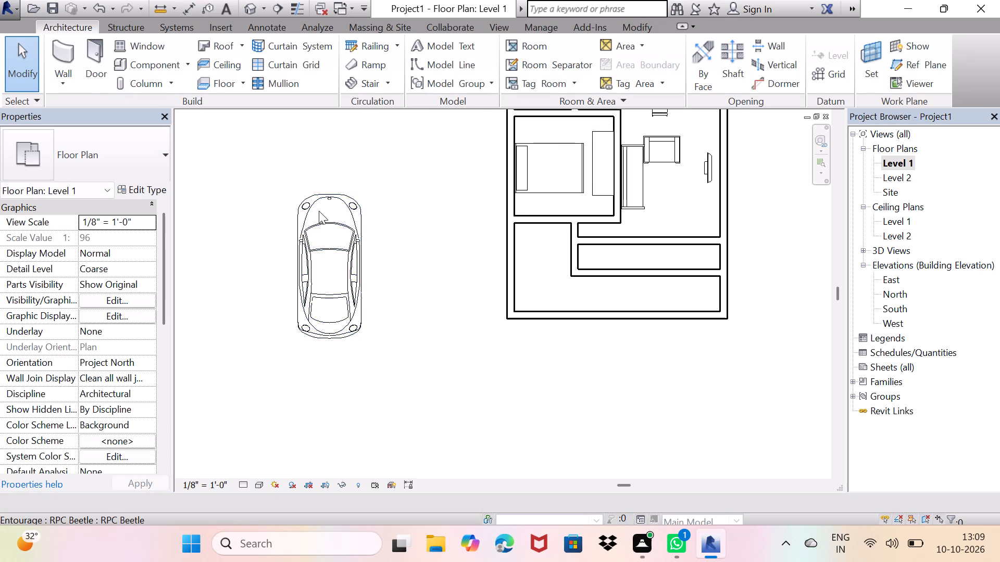
left_click(317, 210)
left_click(347, 191)
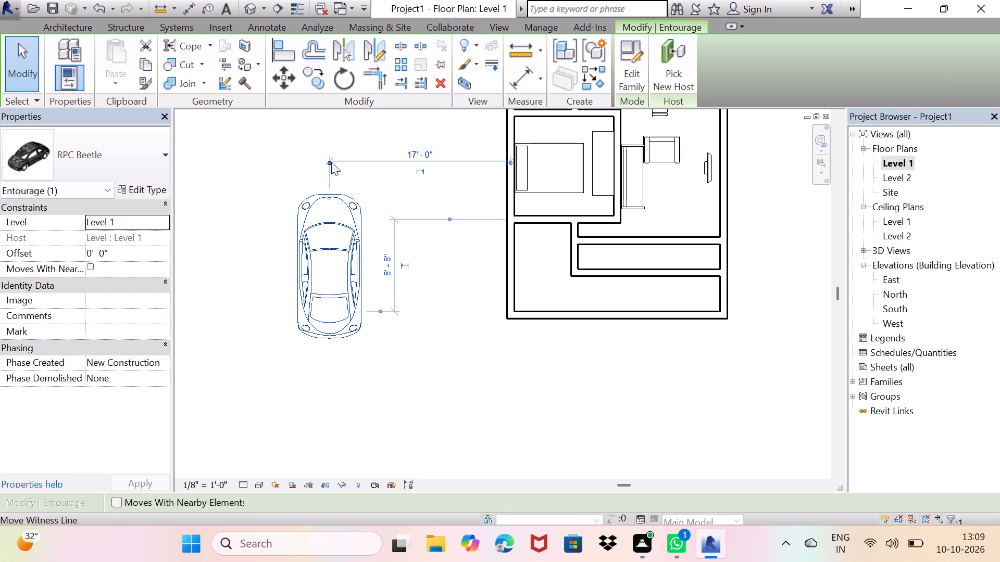
left_click_drag(329, 163, 332, 220)
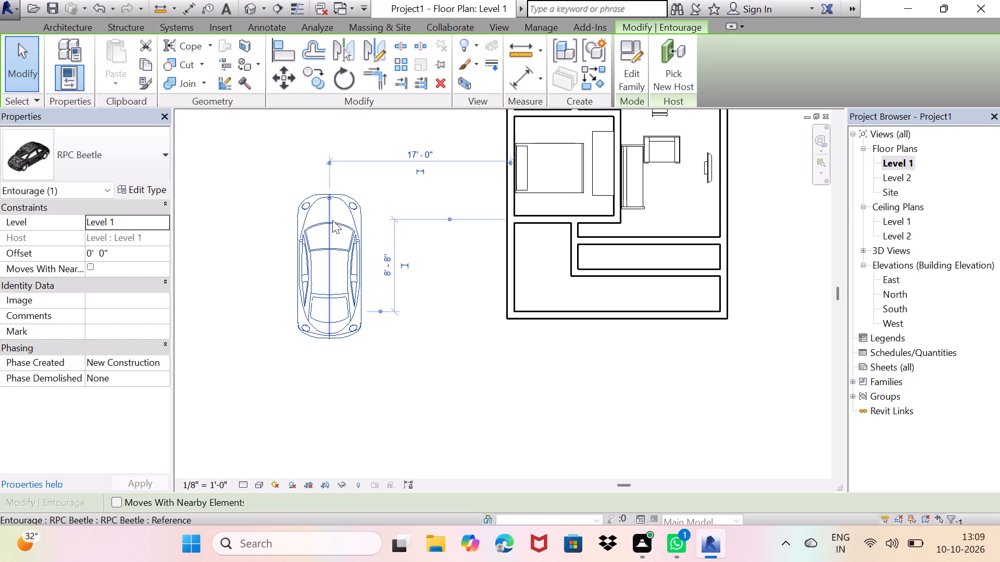
left_click_drag(332, 220, 333, 242)
left_click(333, 241)
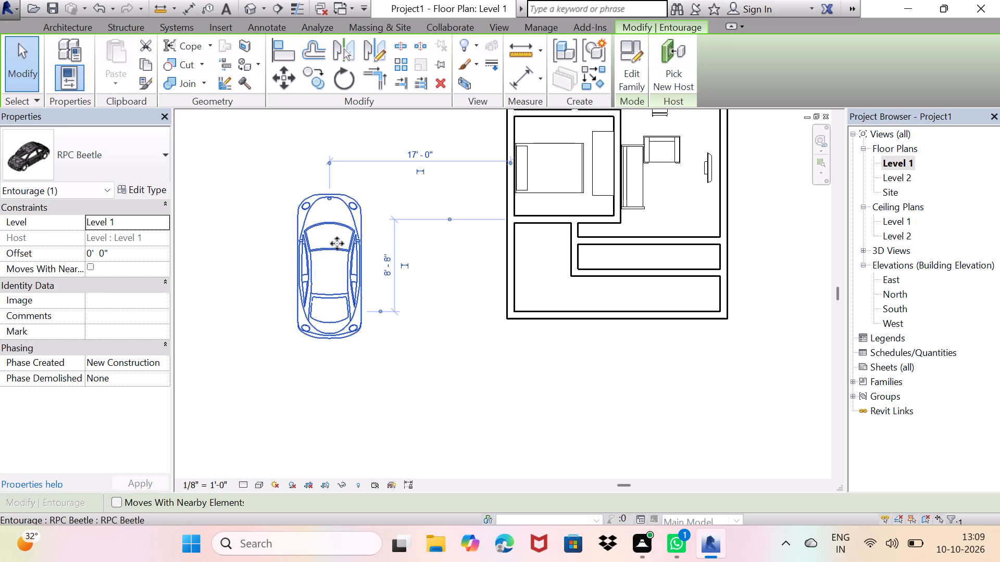
key("s")
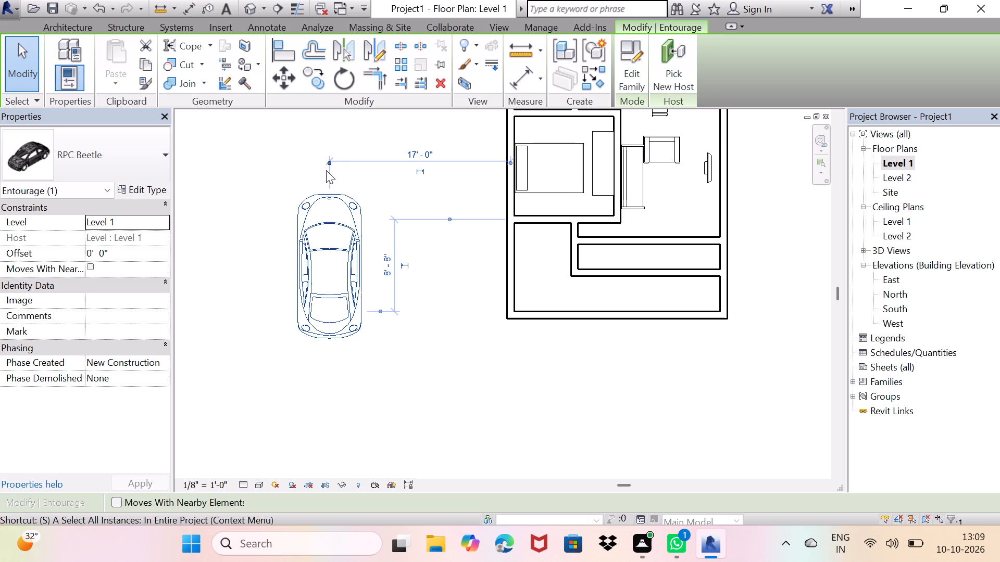
left_click_drag(329, 161, 332, 201)
left_click_drag(334, 202, 332, 227)
left_click(332, 227)
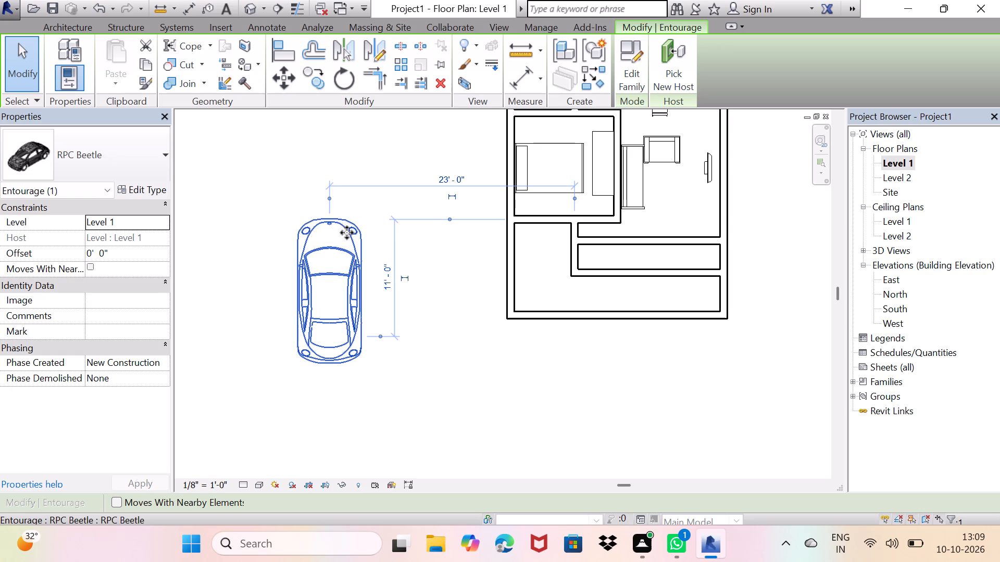
left_click(101, 180)
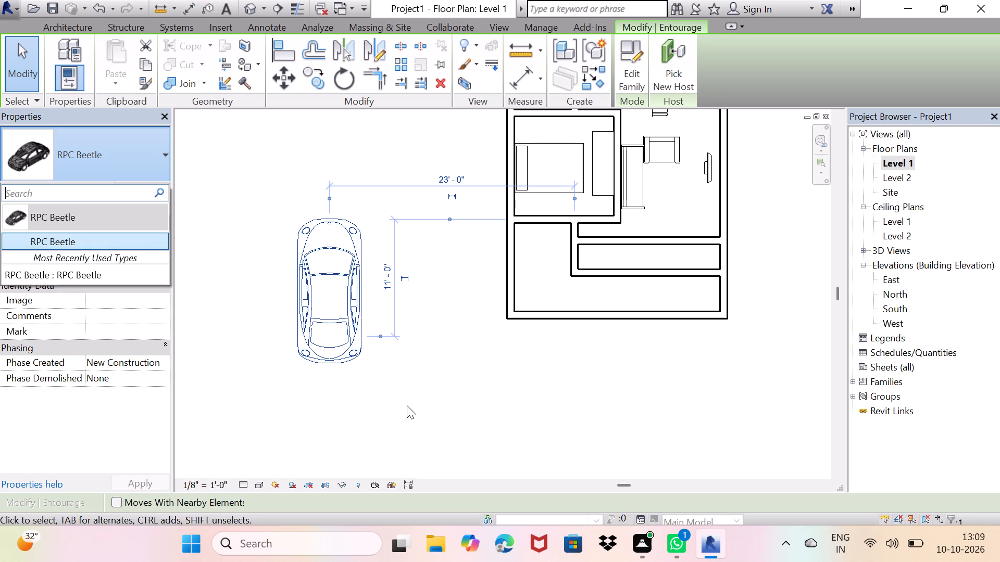
left_click(508, 356)
Browse the US Imperial family library's Structural Retaining Walls, Columns, Casework, Structural Stiffeners, Curtain Wall Panels, Openings and Detail Items folders.
scroll(428, 324, "down", 2)
middle_click_drag(427, 310, 307, 406)
scroll(392, 221, "up", 2)
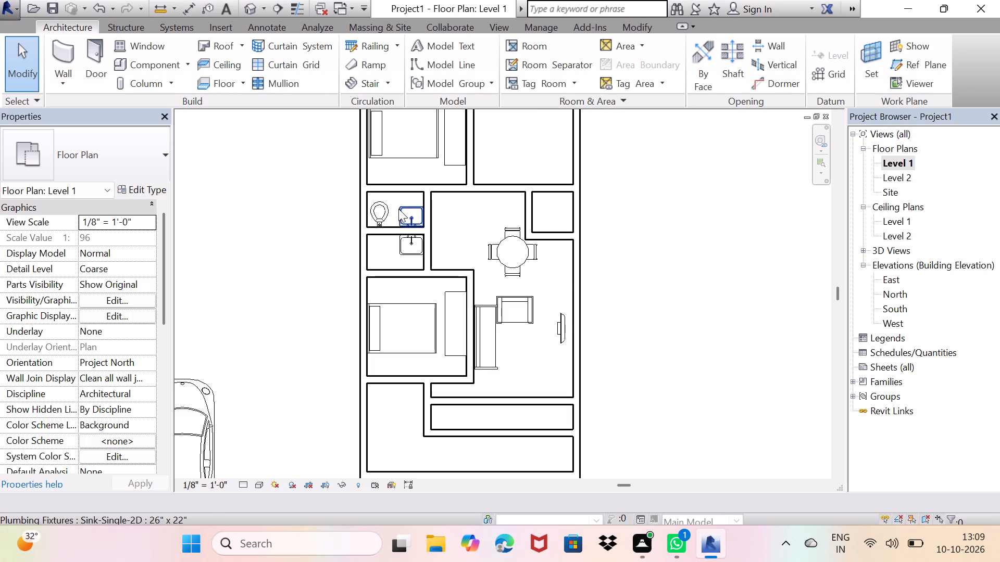
middle_click_drag(397, 288, 455, 375)
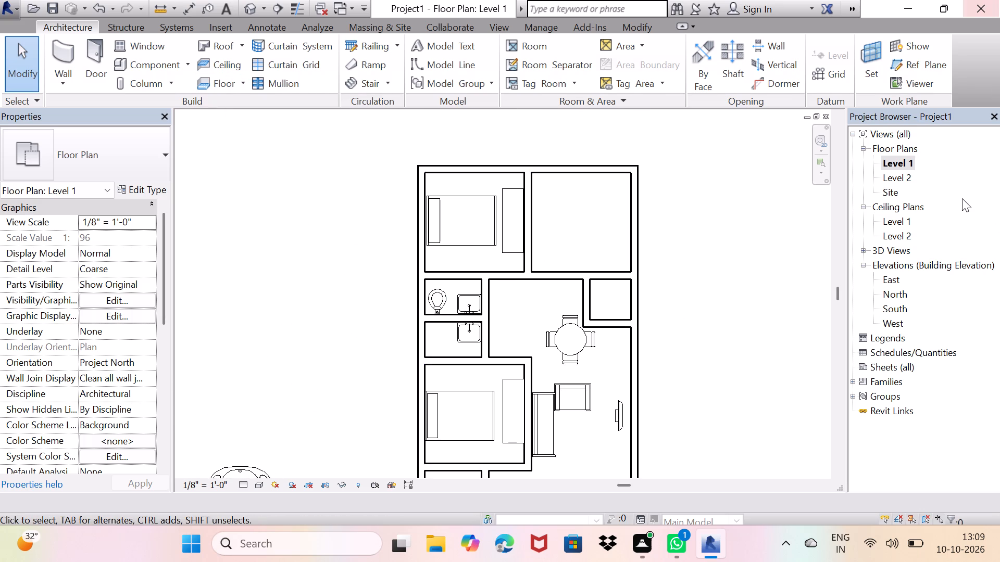
double_click(146, 66)
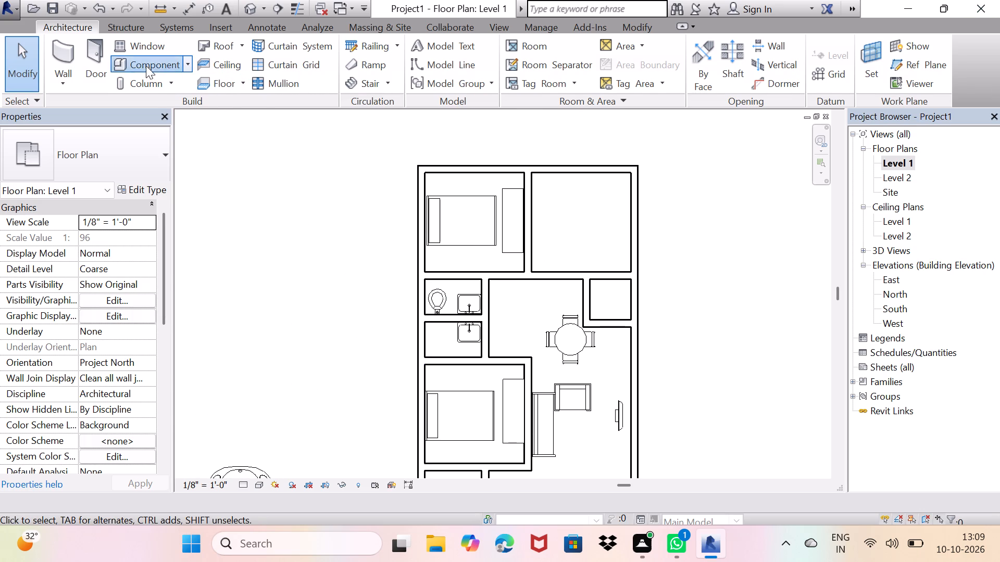
double_click(631, 44)
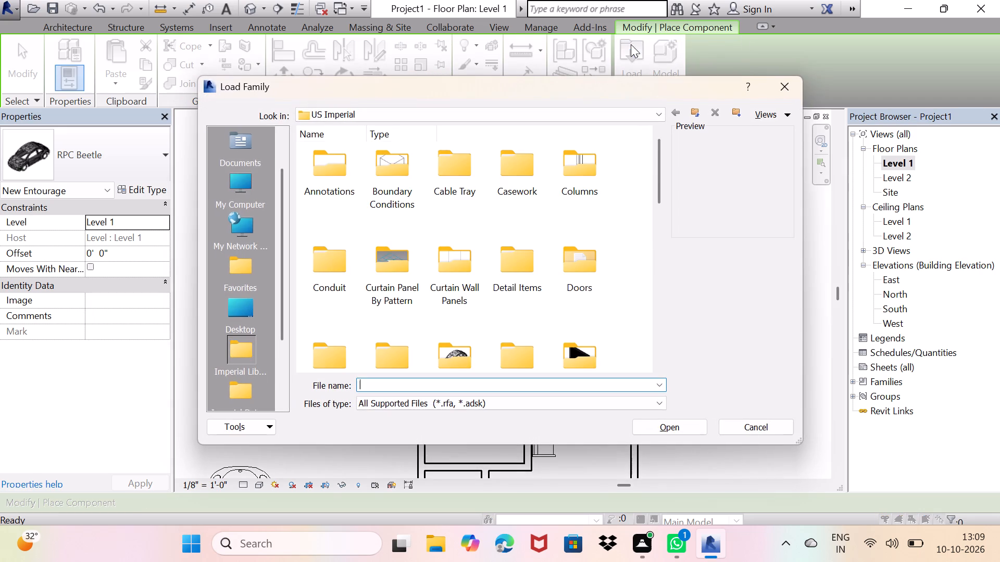
scroll(442, 219, "down", 2)
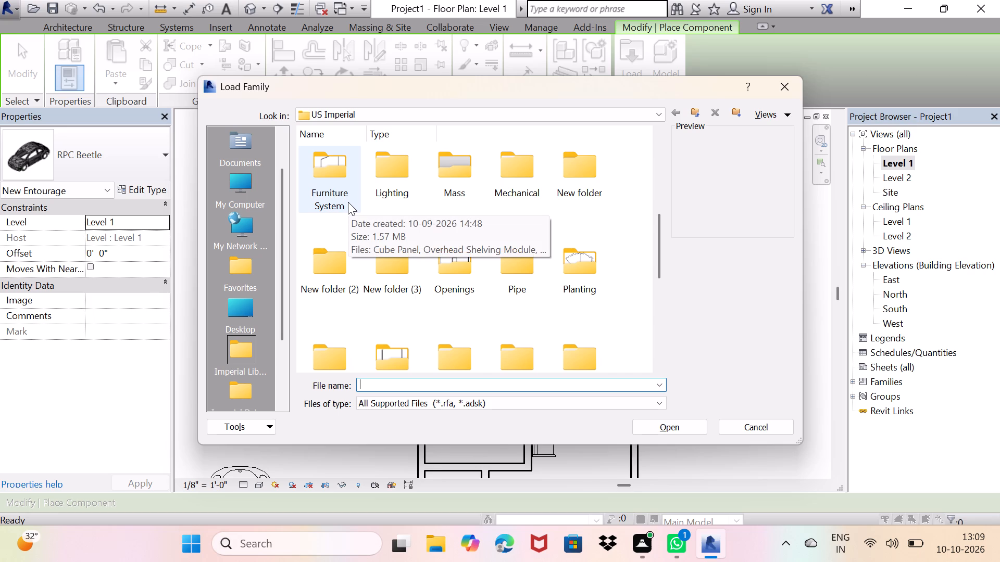
scroll(326, 177, "down", 1)
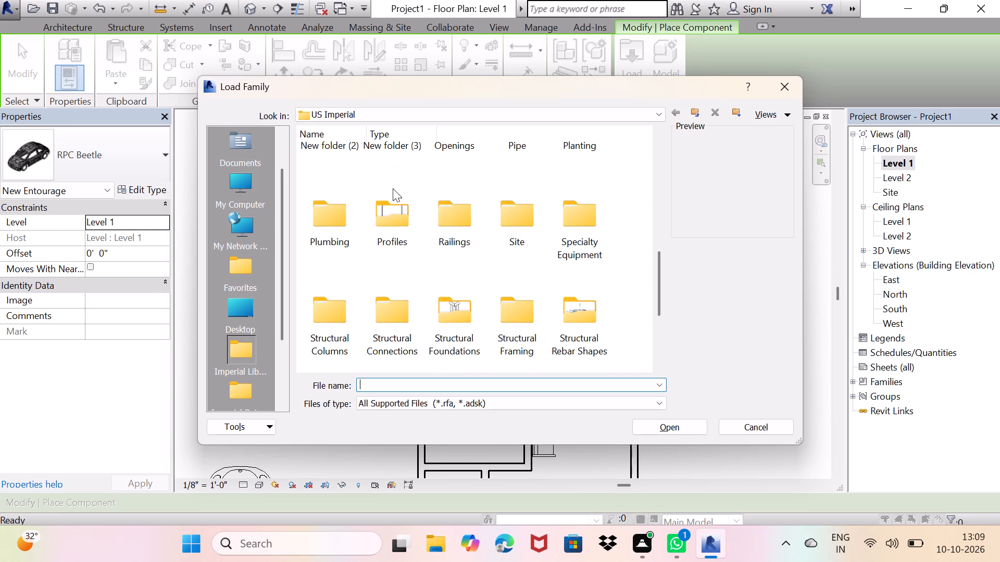
scroll(471, 210, "down", 1)
double_click(349, 266)
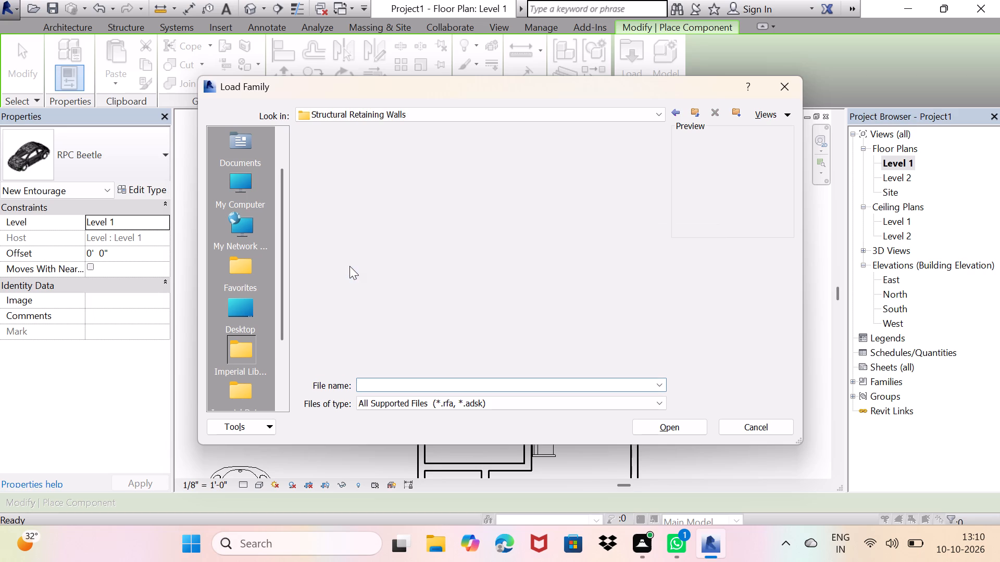
left_click(675, 114)
scroll(492, 256, "down", 1)
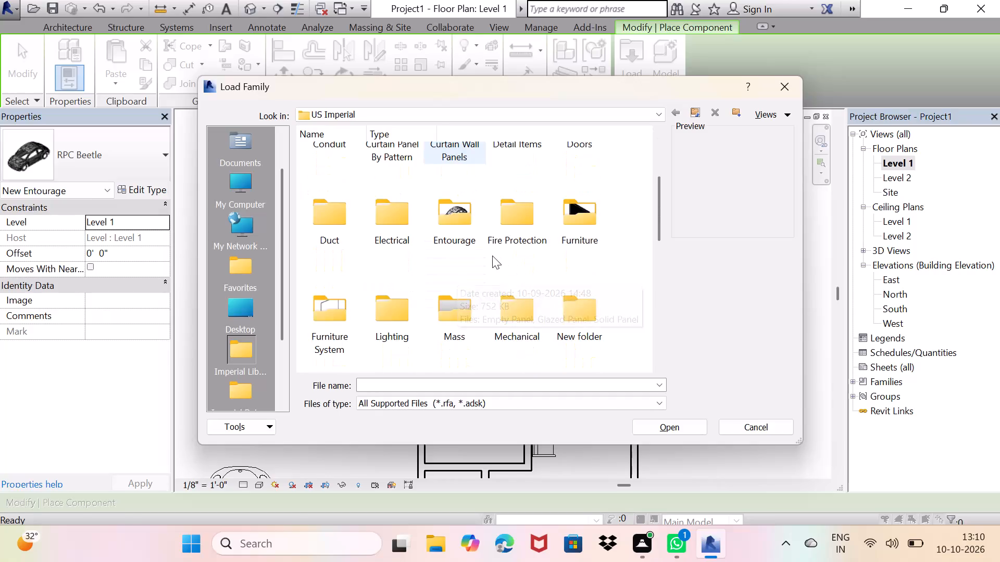
scroll(493, 249, "up", 2)
double_click(577, 165)
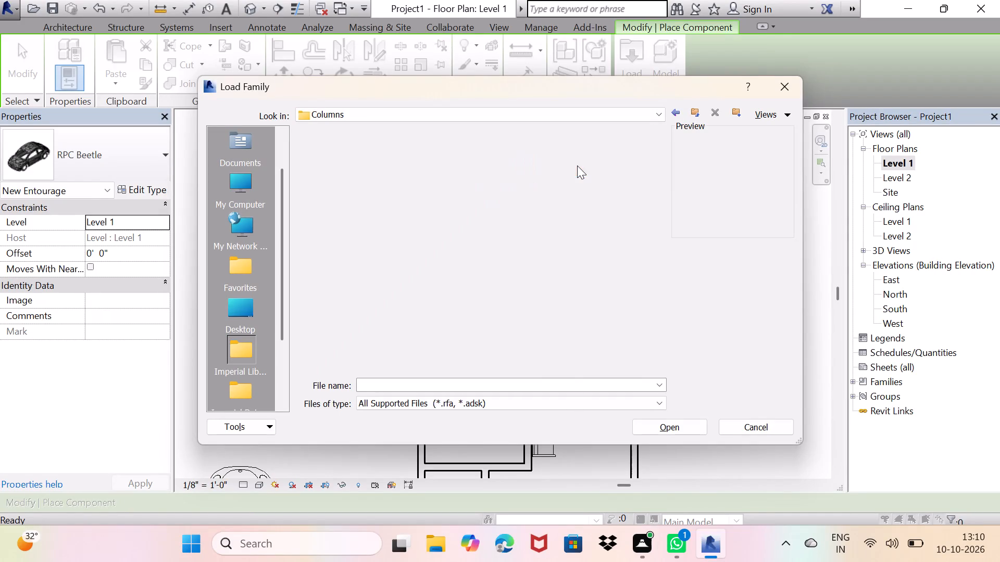
left_click(680, 108)
double_click(528, 179)
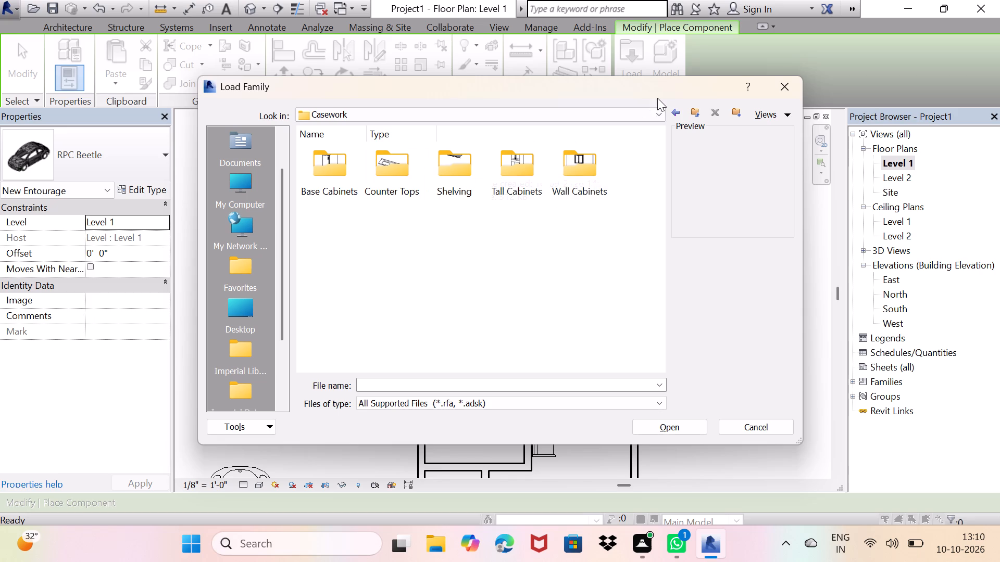
left_click(668, 113)
left_click(672, 111)
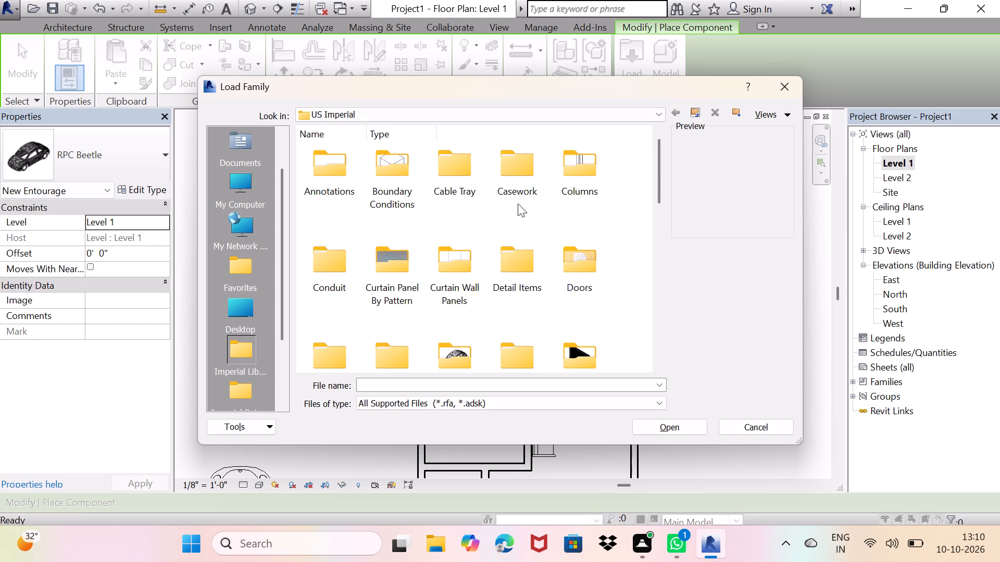
scroll(468, 225, "down", 4)
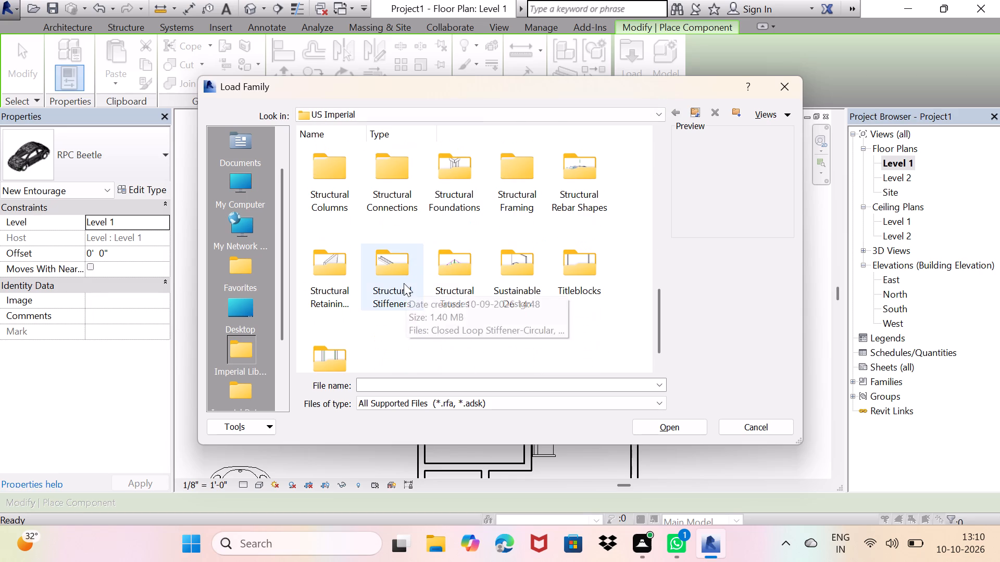
double_click(404, 283)
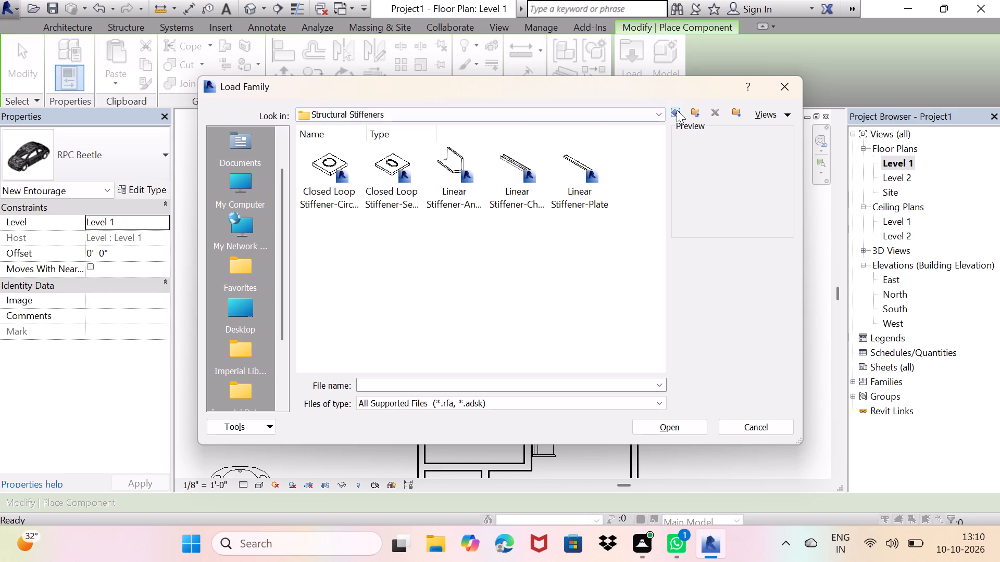
left_click(677, 110)
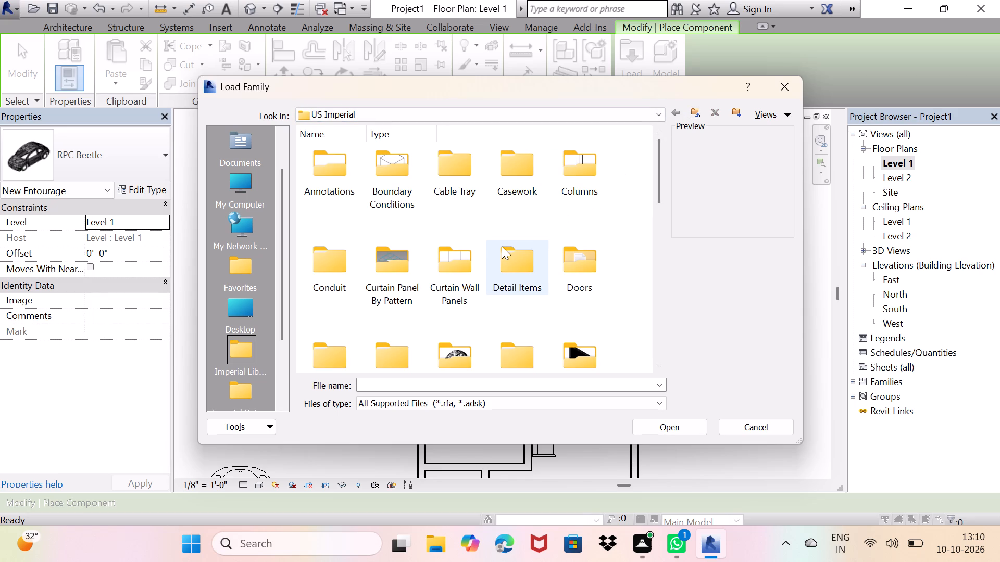
scroll(401, 287, "down", 2)
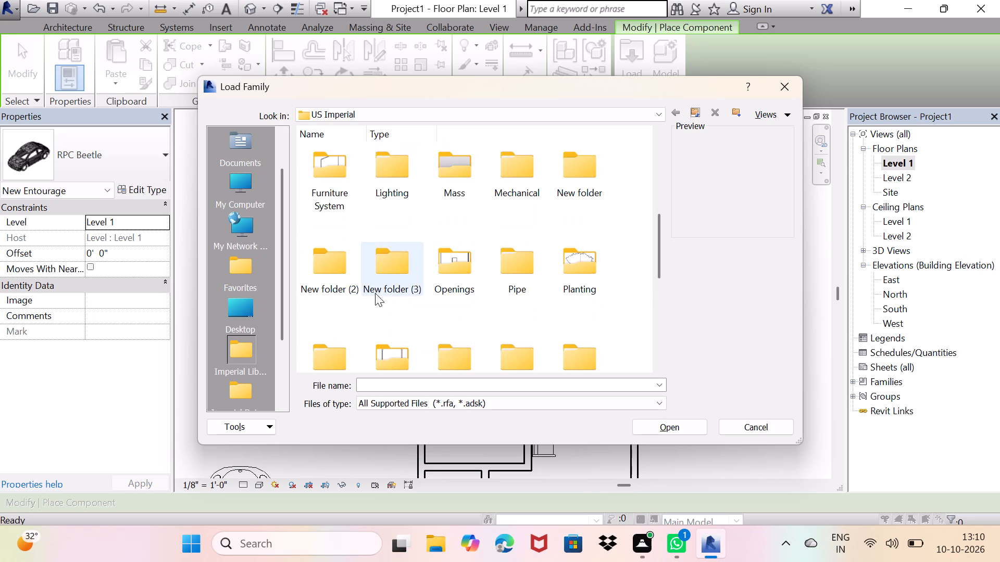
scroll(404, 278, "down", 2)
double_click(342, 291)
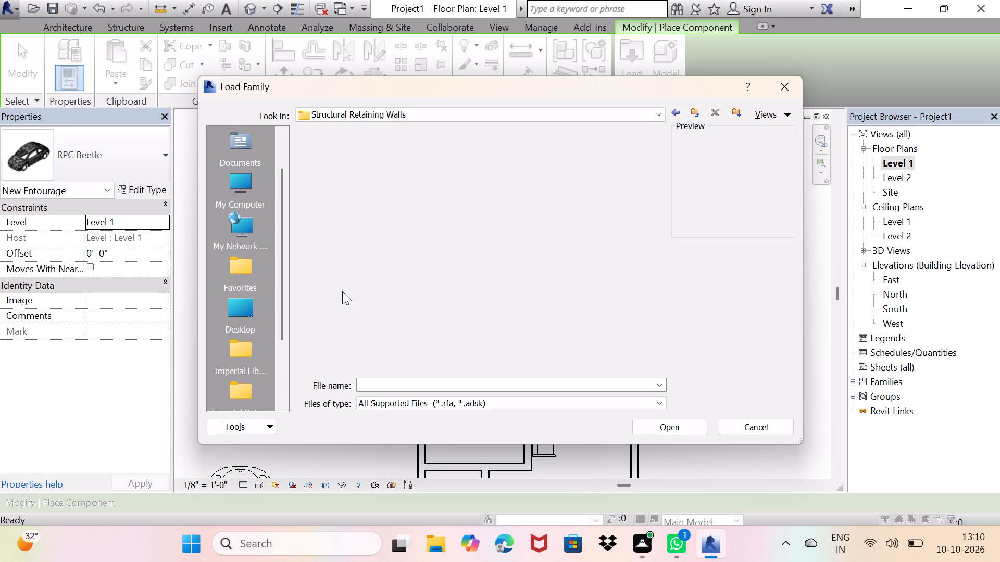
left_click(672, 112)
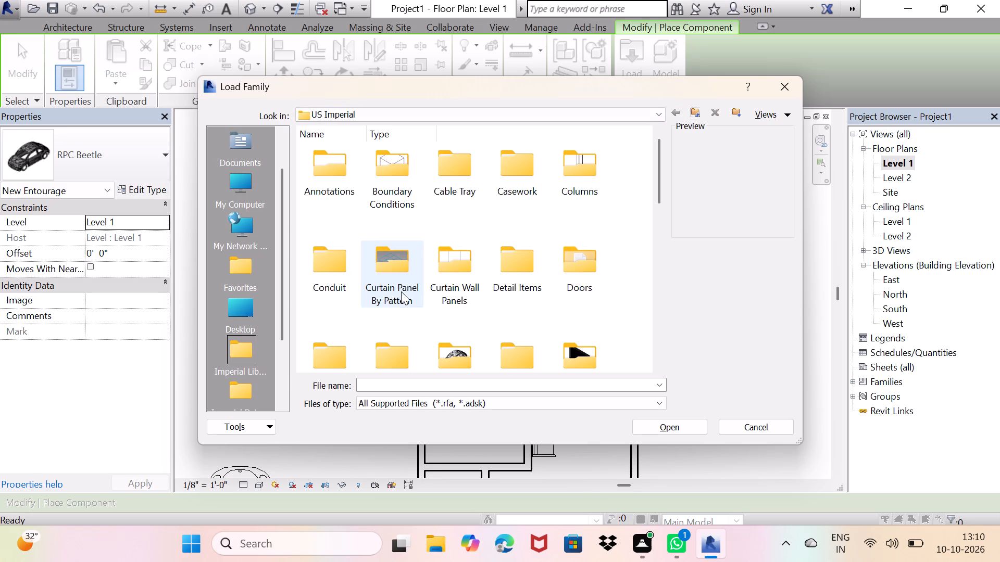
double_click(448, 271)
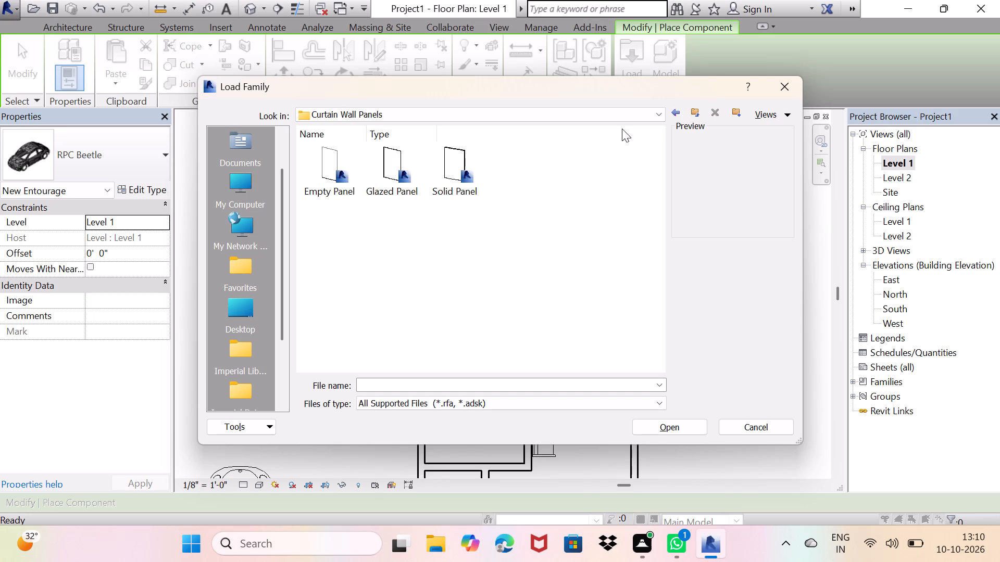
left_click(674, 108)
scroll(452, 292, "down", 2)
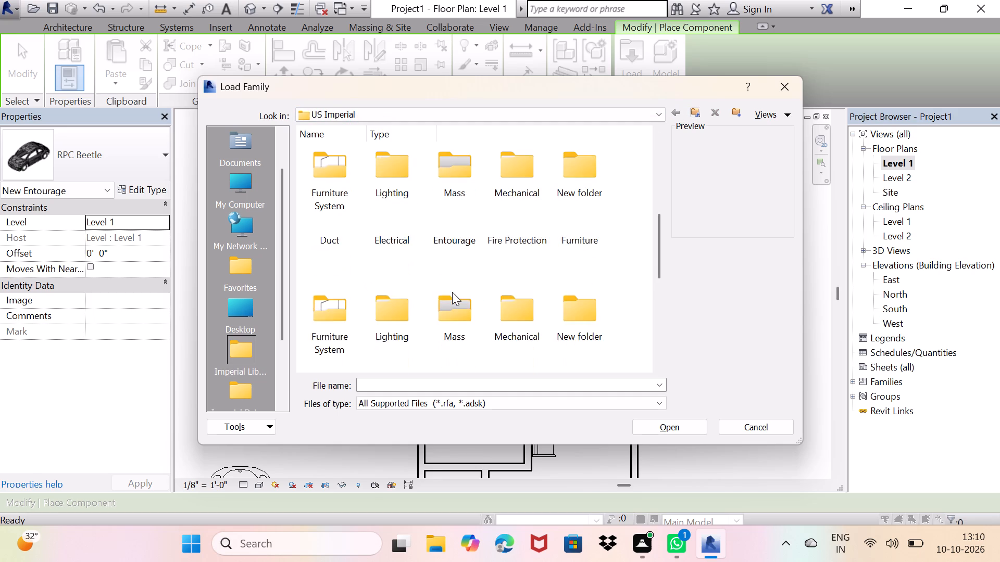
double_click(464, 269)
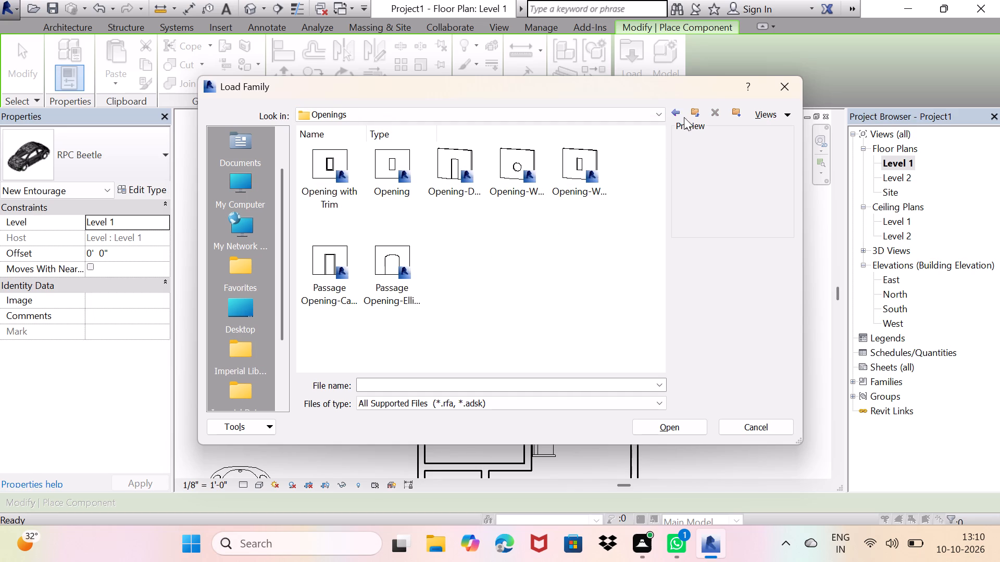
left_click(677, 108)
double_click(531, 271)
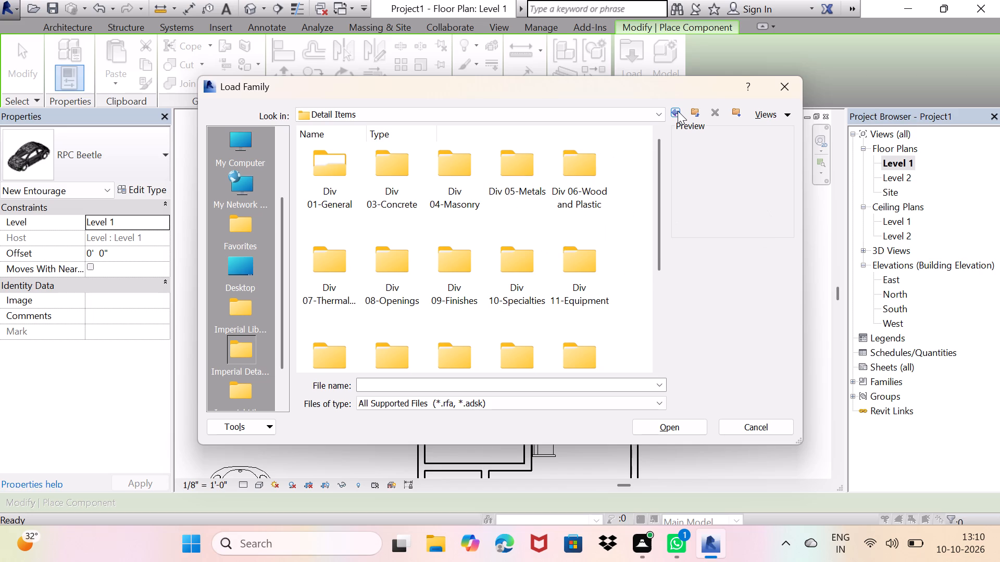
left_click(678, 111)
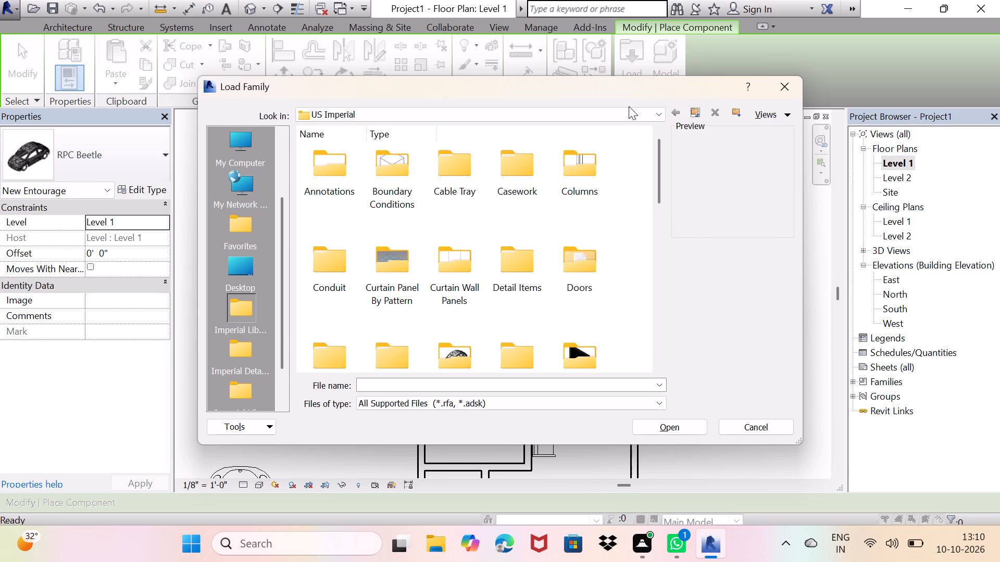
Browse the Air Conditioners, Air Terminals and Furnaces folders under Mechanical > Architectural > Air-Side Components in the US Imperial family library.
scroll(629, 106, "down", 1)
scroll(569, 226, "down", 2)
scroll(524, 209, "up", 1)
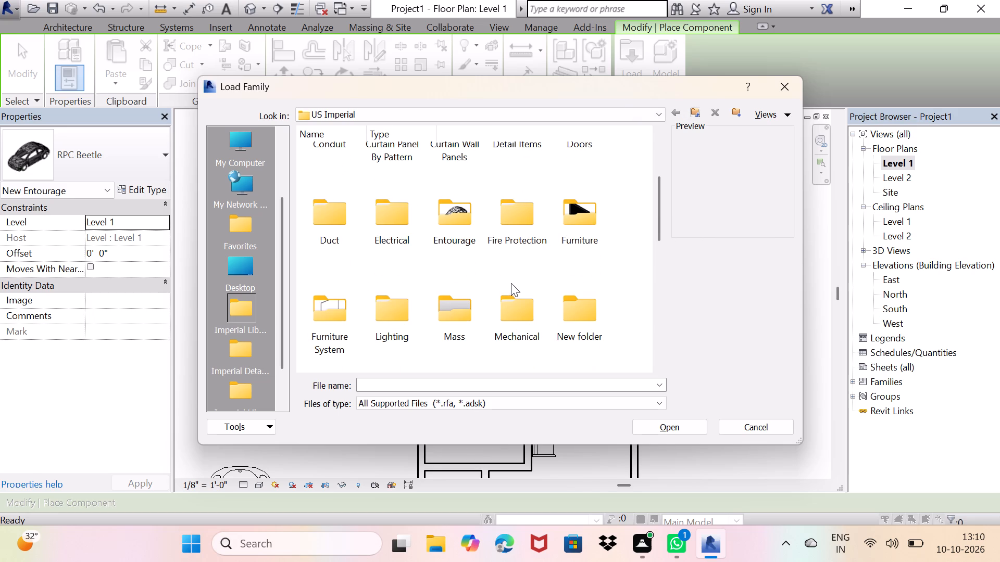
double_click(514, 304)
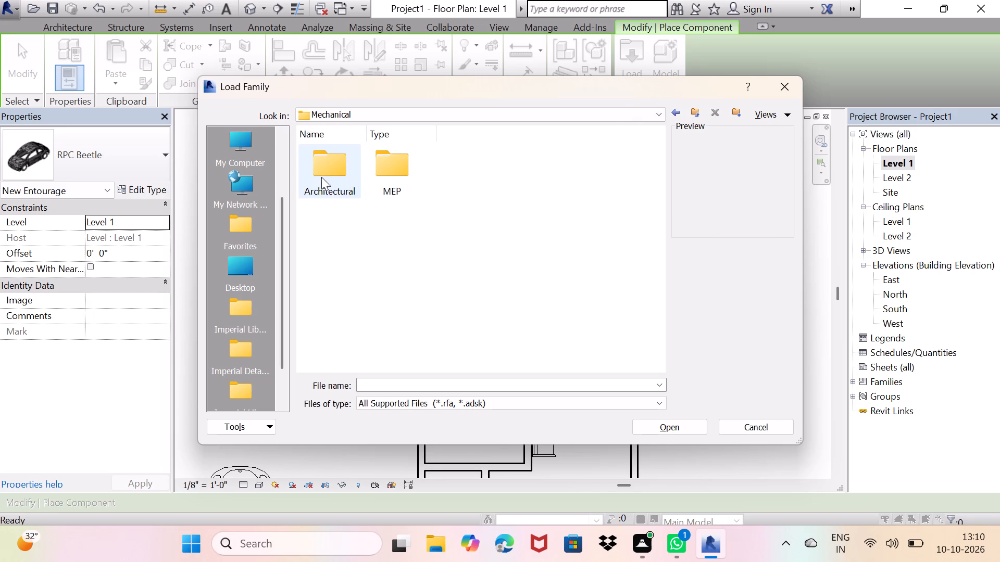
double_click(321, 177)
double_click(334, 176)
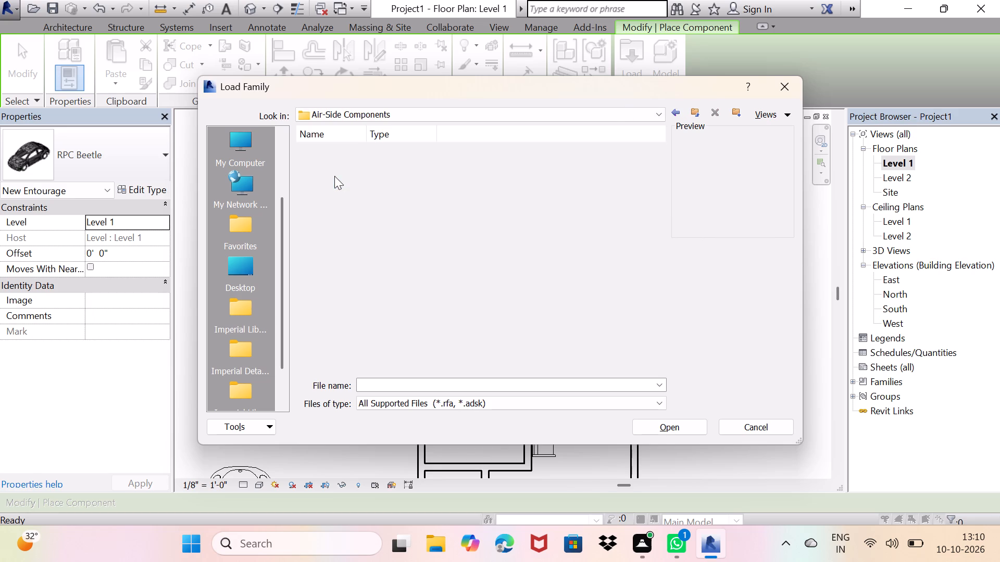
double_click(340, 180)
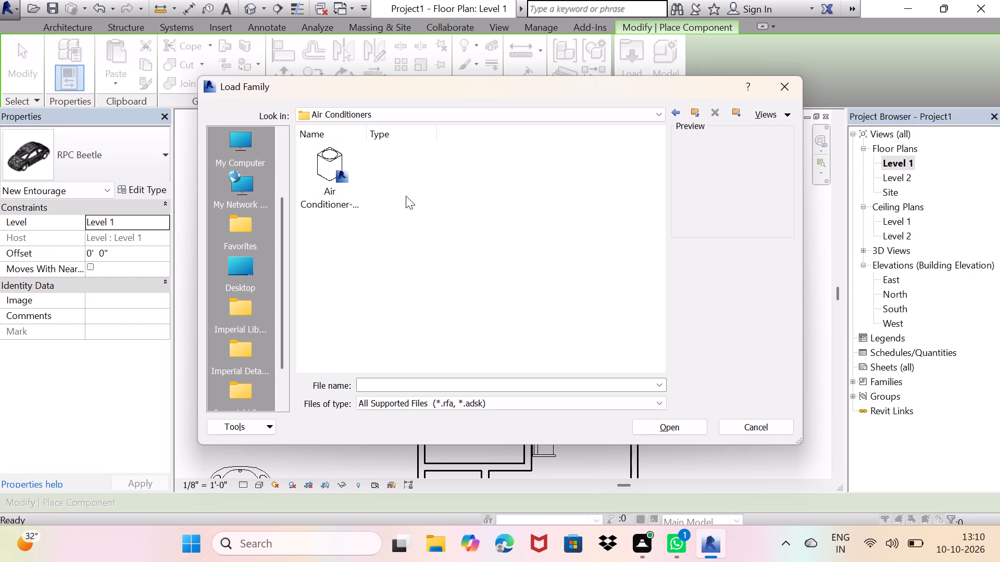
left_click(676, 112)
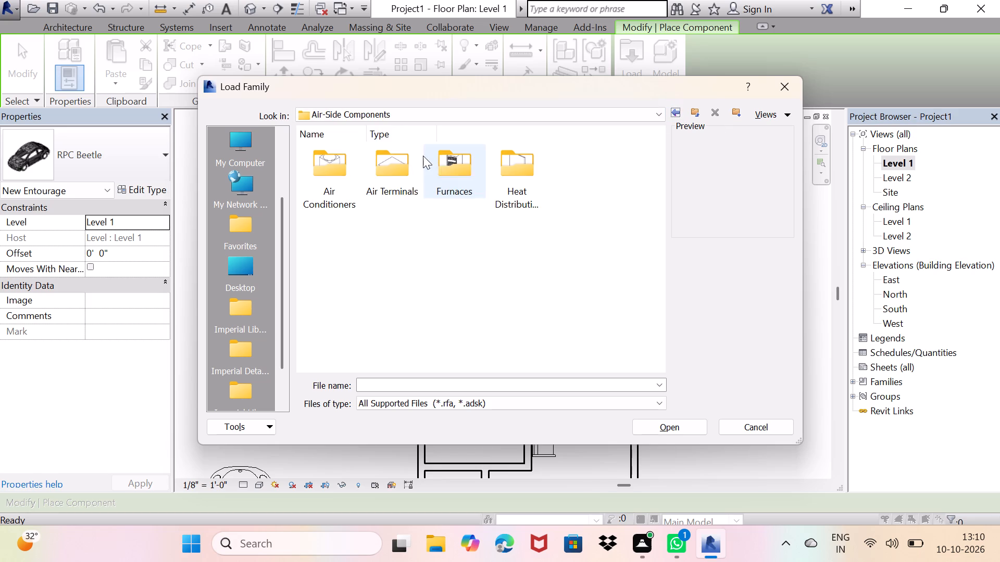
double_click(408, 157)
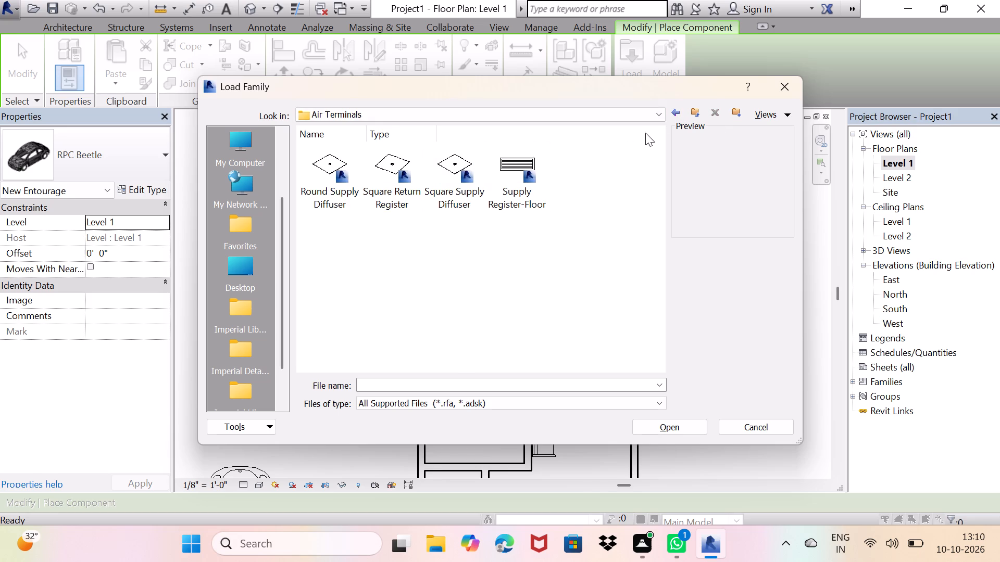
left_click(671, 112)
double_click(461, 163)
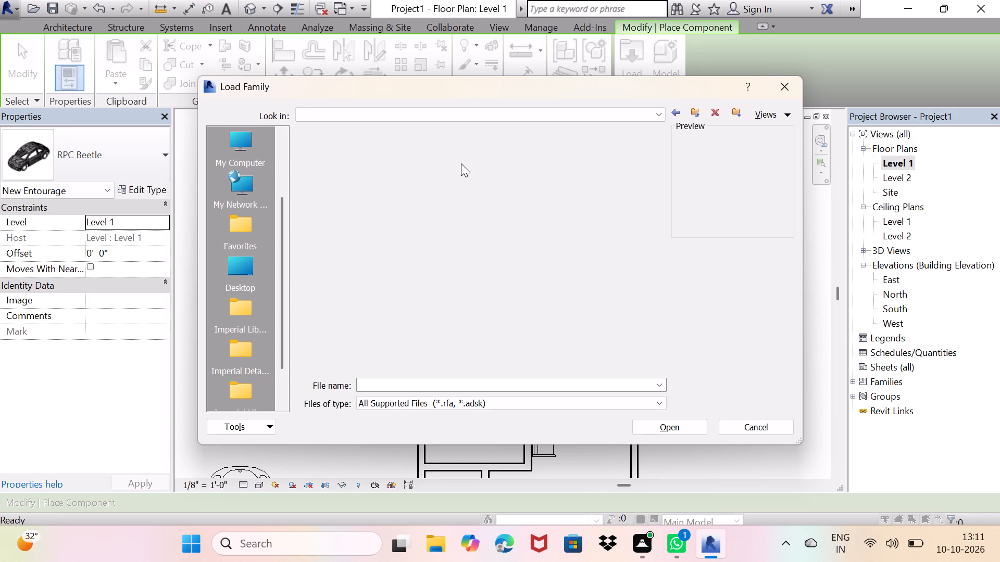
left_click(679, 114)
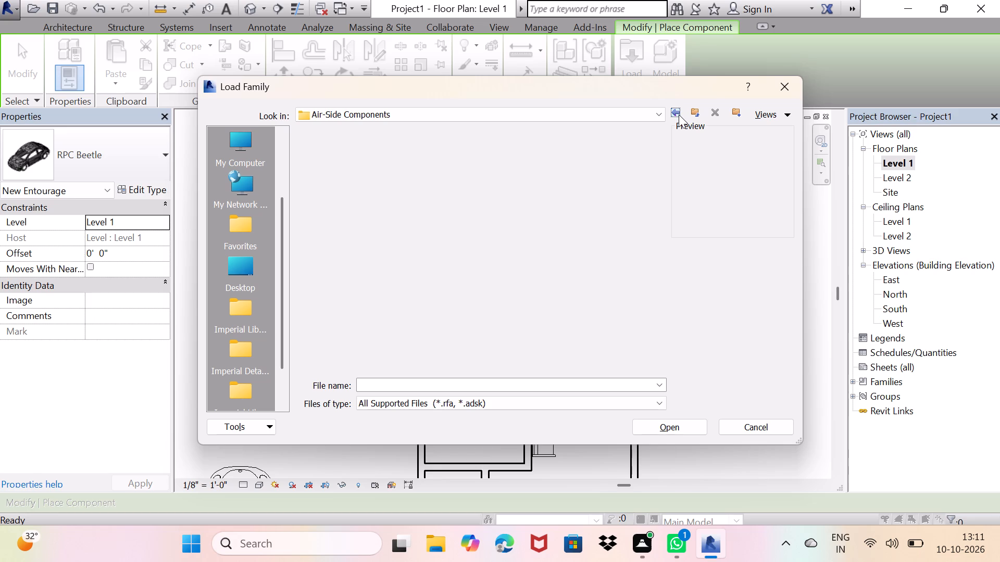
Browse the Boilers folder under Mechanical > Architectural > Water-Side Components in the family library.
left_click(679, 114)
left_click(679, 114)
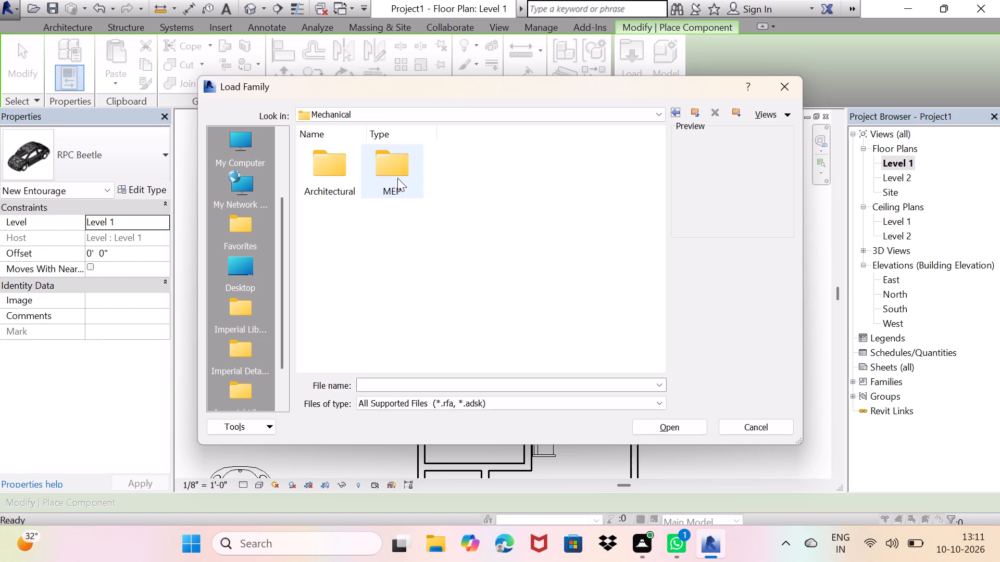
double_click(343, 178)
double_click(409, 173)
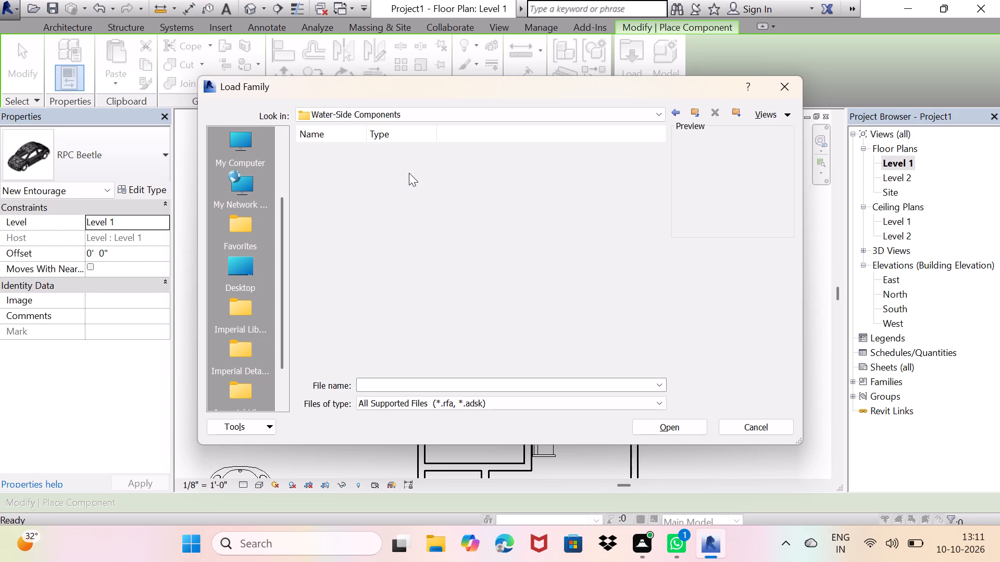
double_click(346, 170)
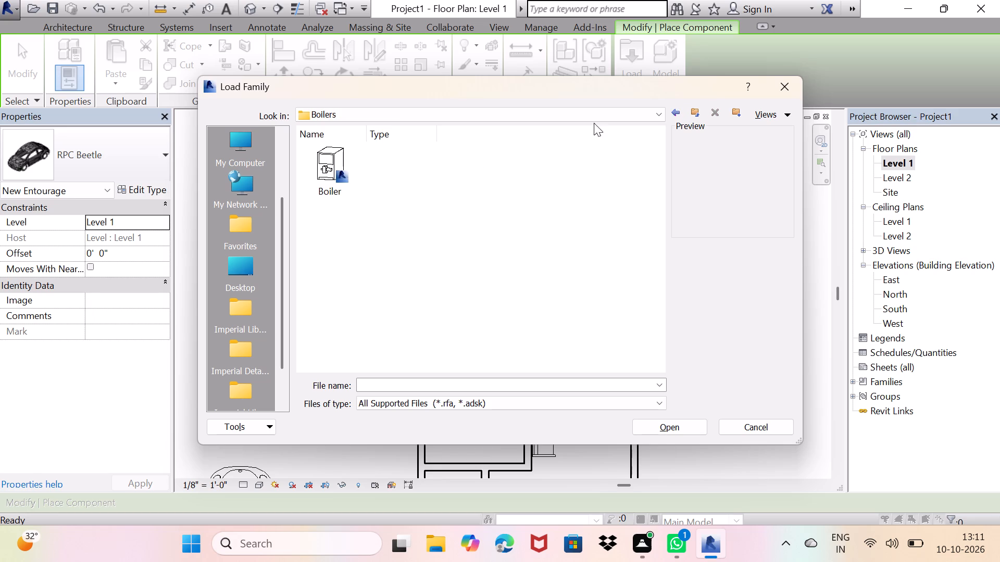
left_click_drag(669, 111, 668, 117)
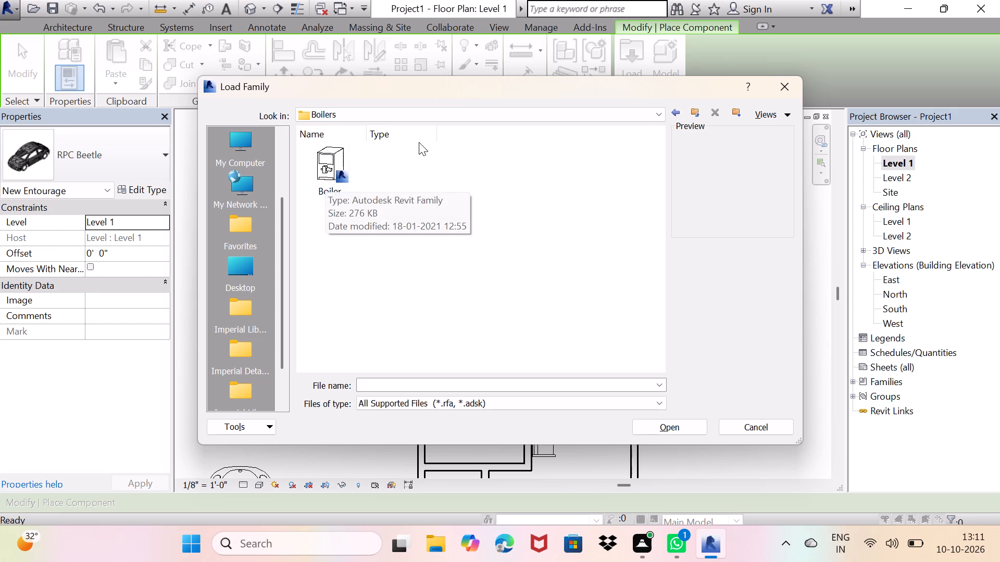
left_click(679, 110)
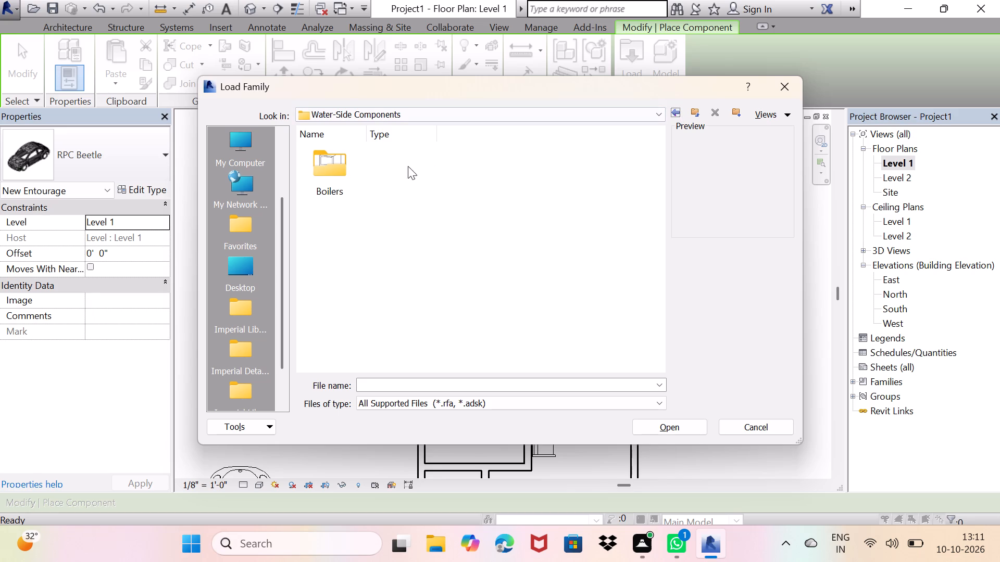
Inspect the Boilers folder under Mechanical > Architectural > Water-Side Components in the family library.
double_click(342, 170)
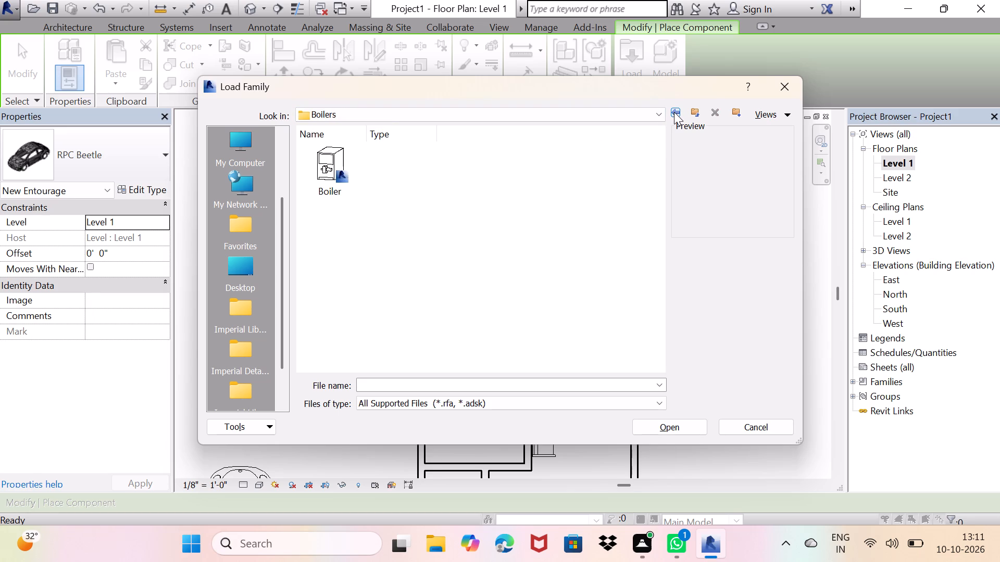
left_click(674, 112)
left_click(674, 112)
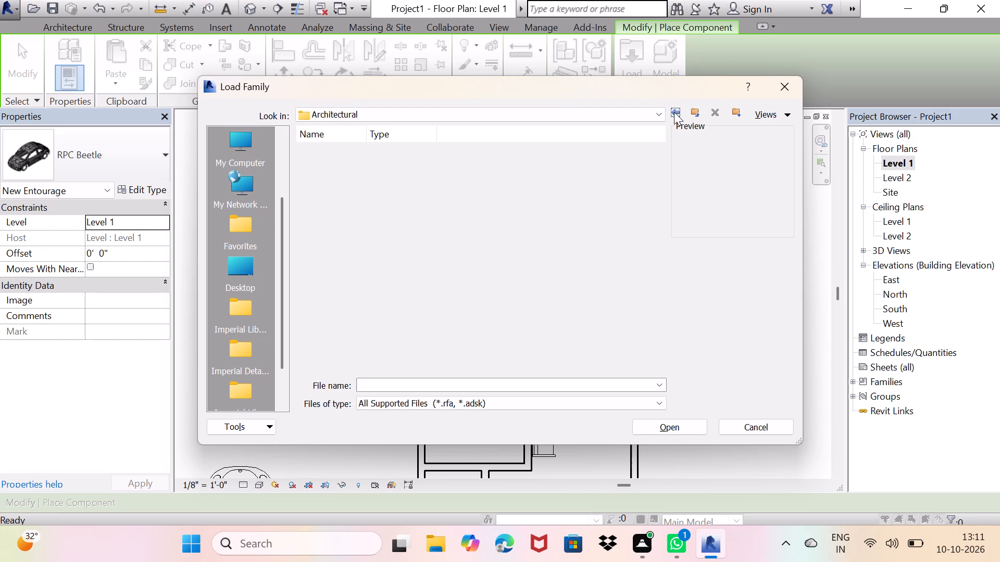
double_click(394, 175)
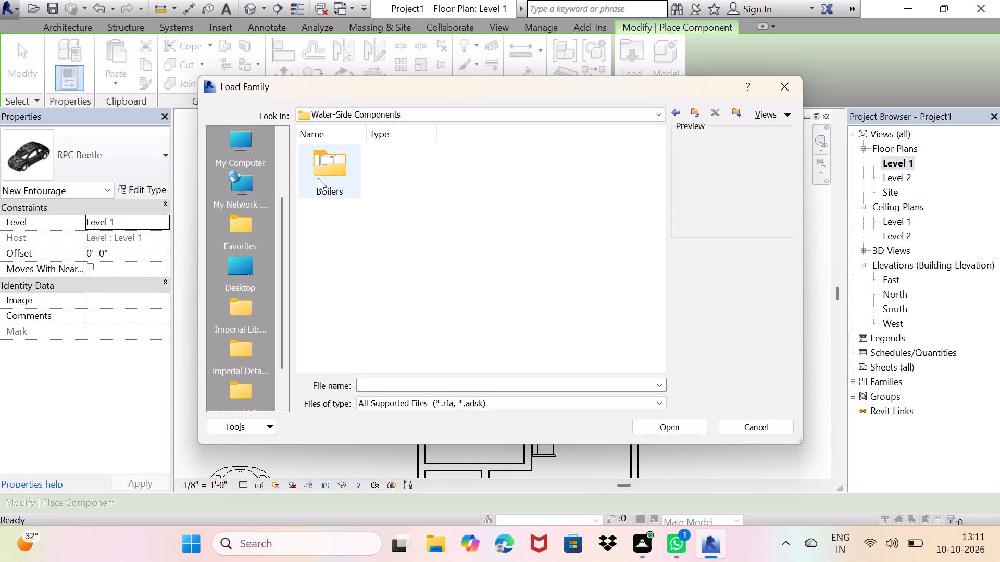
left_click(673, 116)
left_click(673, 116)
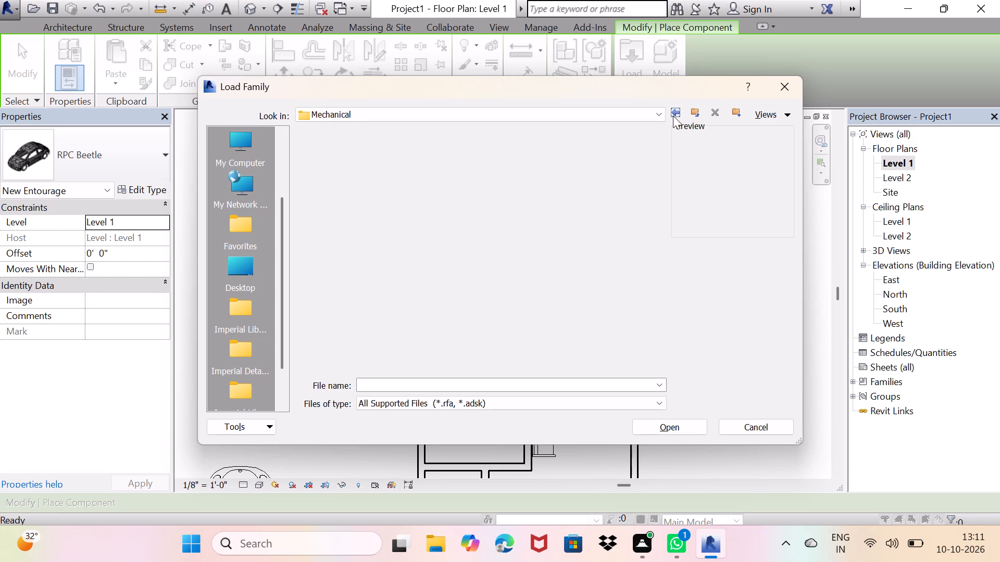
Browse the Air-Side Components and Connectors folders under Mechanical > MEP in the family library.
double_click(407, 179)
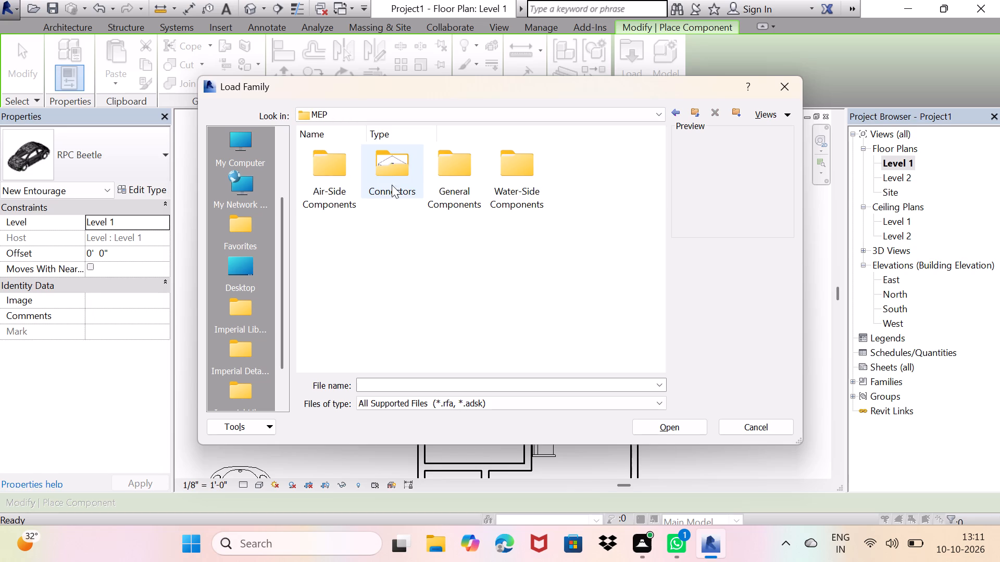
double_click(337, 194)
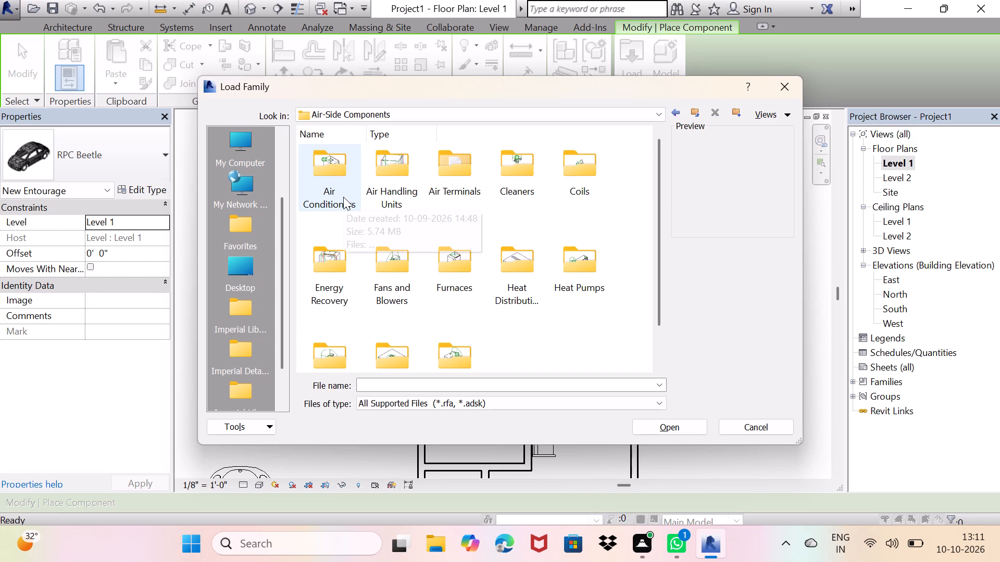
scroll(343, 197, "down", 1)
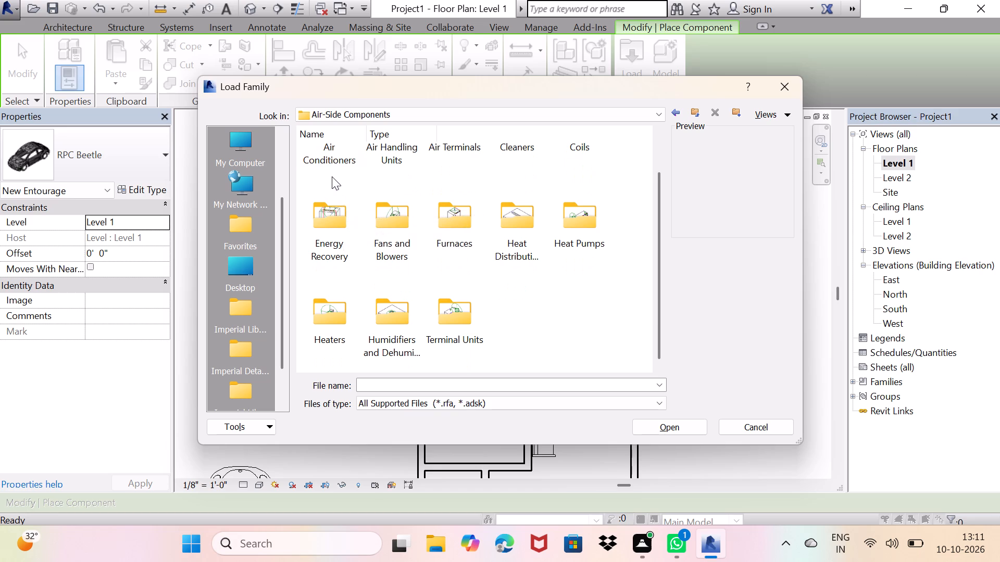
scroll(337, 189, "up", 2)
left_click(676, 109)
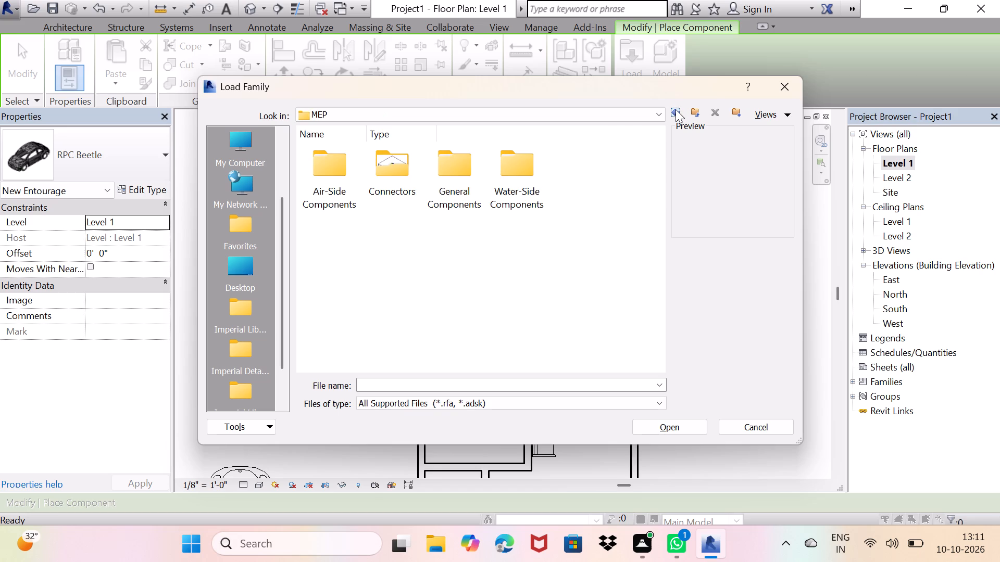
double_click(391, 179)
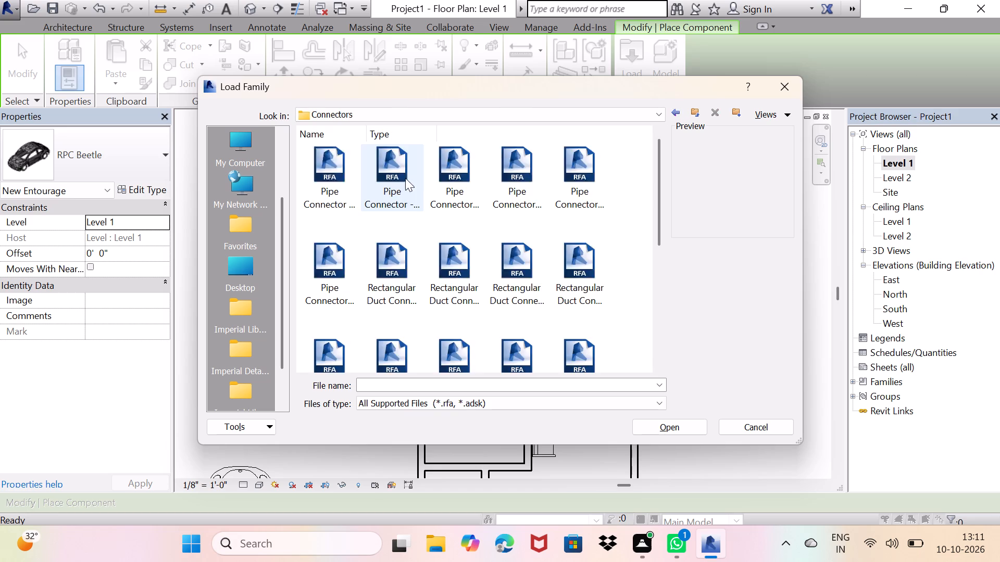
scroll(434, 188, "down", 3)
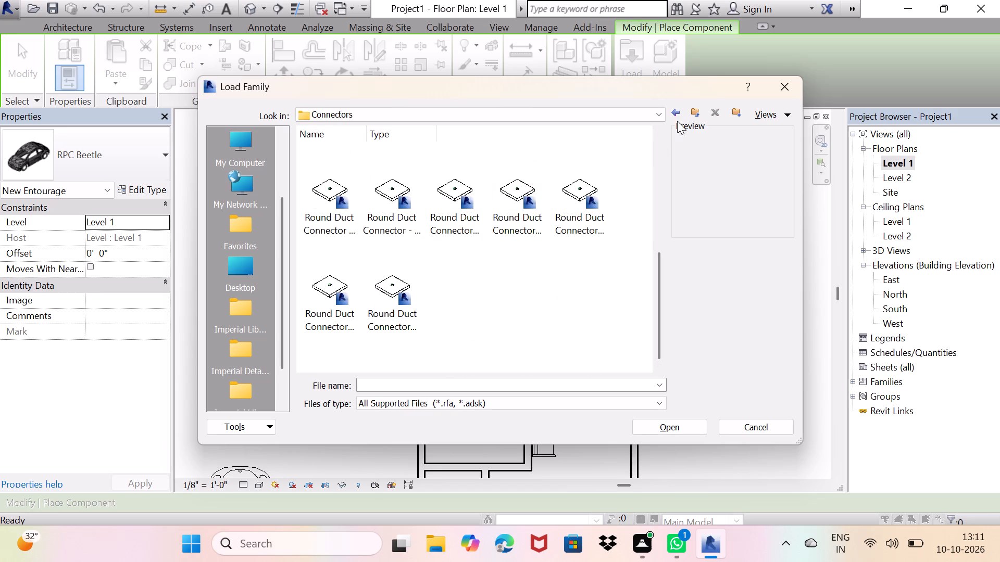
left_click(677, 118)
left_click(677, 112)
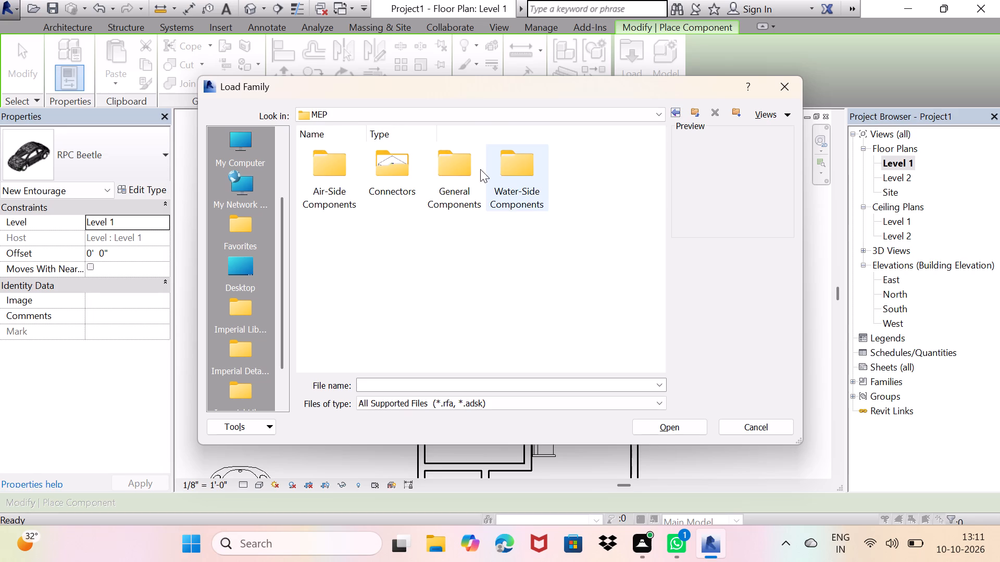
Browse the General Components folder and its Heat Pumps subfolder under Mechanical > MEP.
double_click(462, 172)
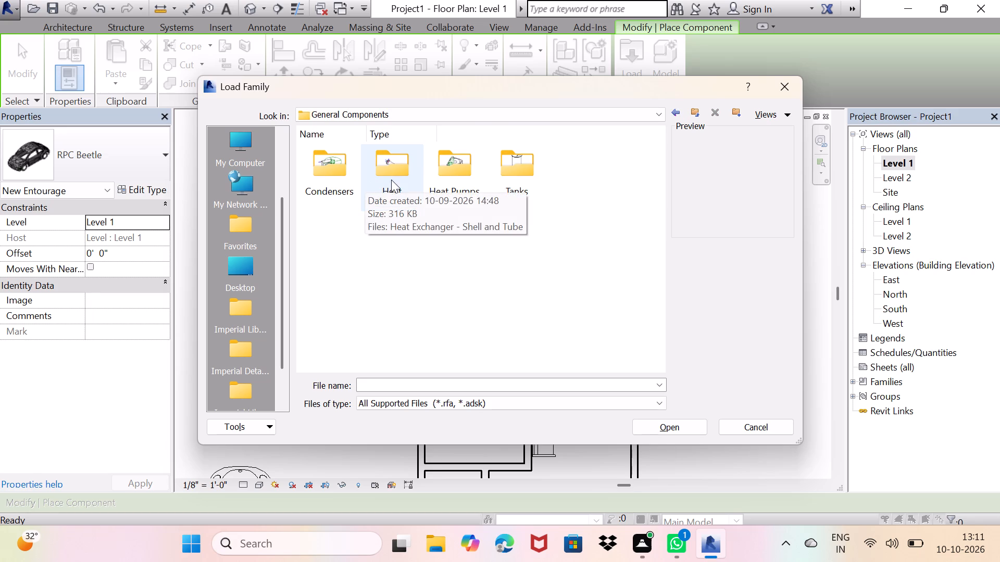
double_click(448, 172)
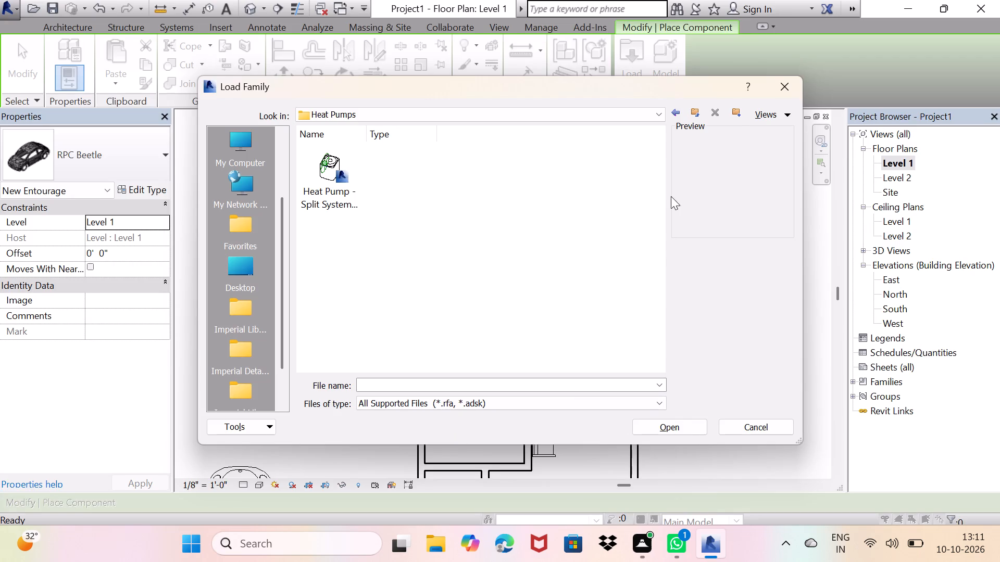
left_click(680, 113)
double_click(475, 177)
left_click(677, 111)
left_click(677, 111)
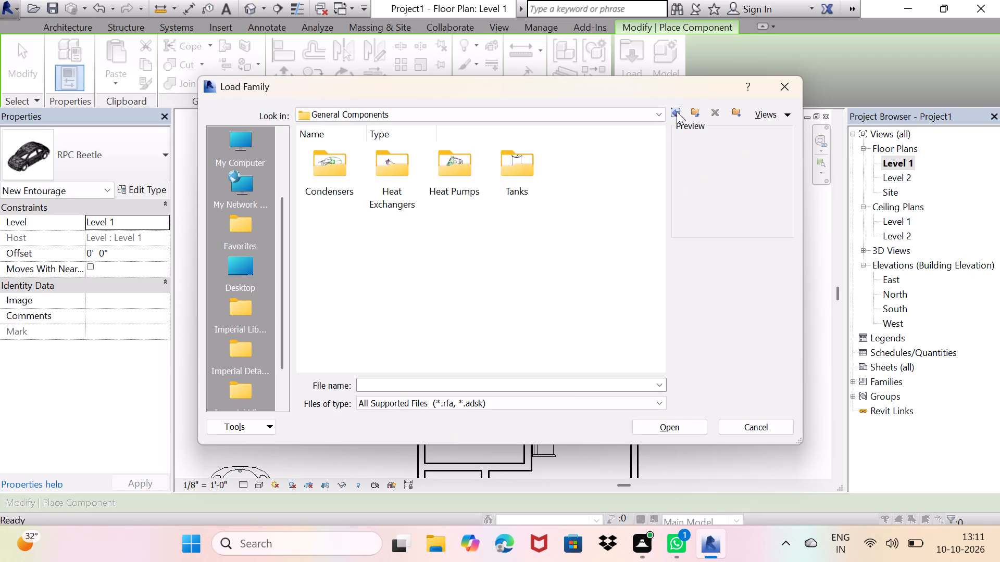
left_click(672, 109)
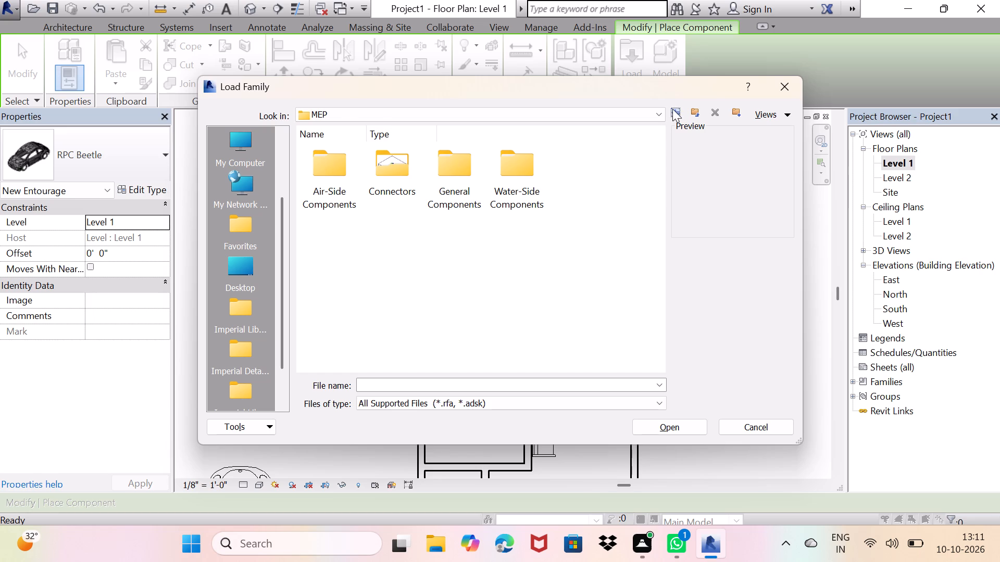
left_click(679, 109)
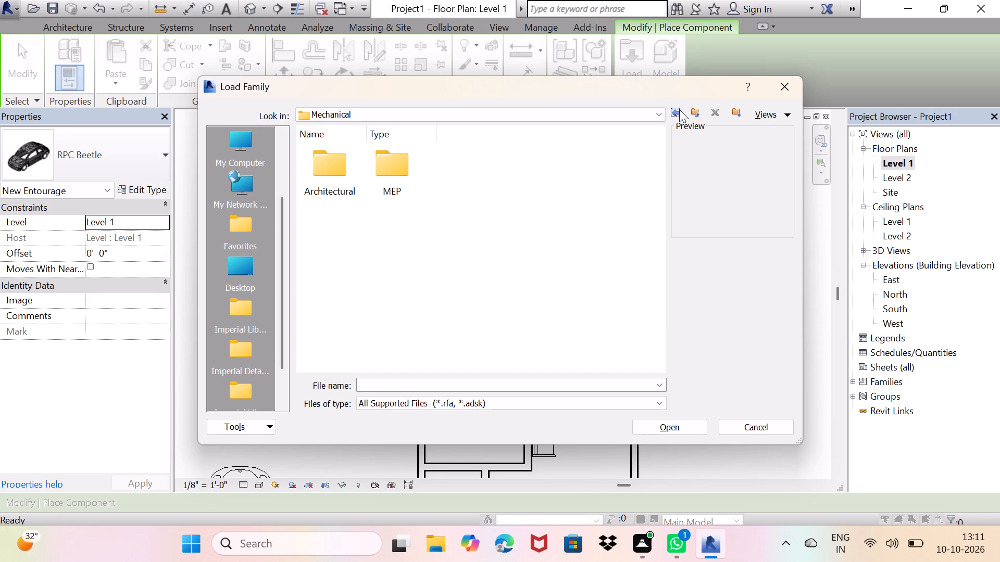
Look through the top-level category folders of the US Imperial family library.
scroll(412, 237, "down", 2)
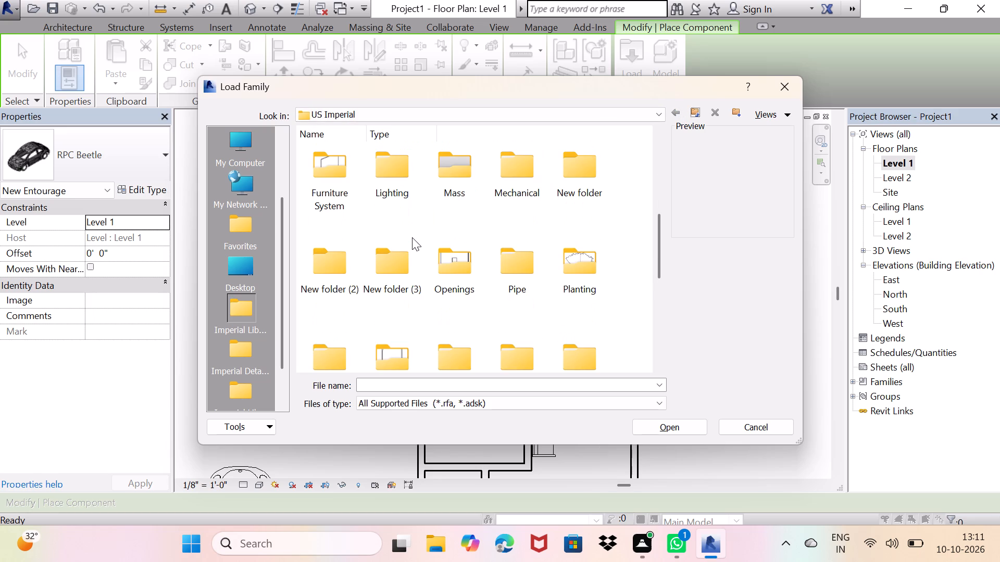
scroll(412, 237, "down", 4)
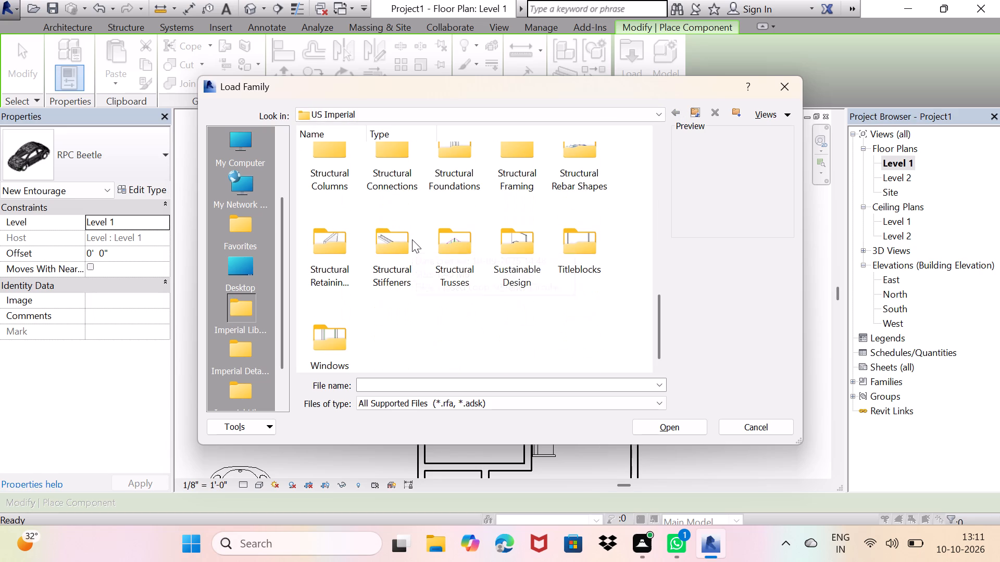
scroll(412, 239, "down", 2)
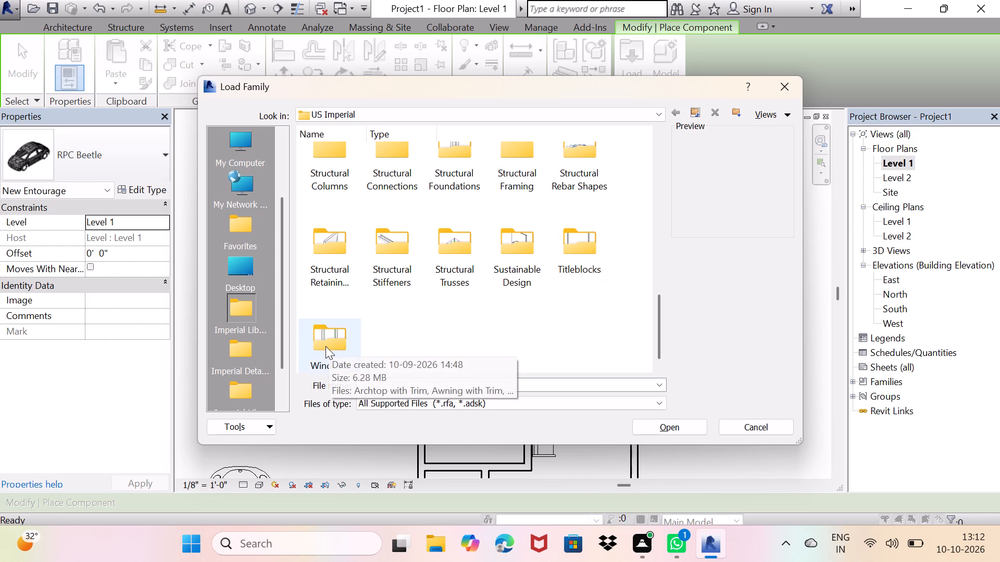
scroll(445, 299, "up", 6)
Examine the available door families in the Doors > Residential folder of the US Imperial library.
double_click(581, 263)
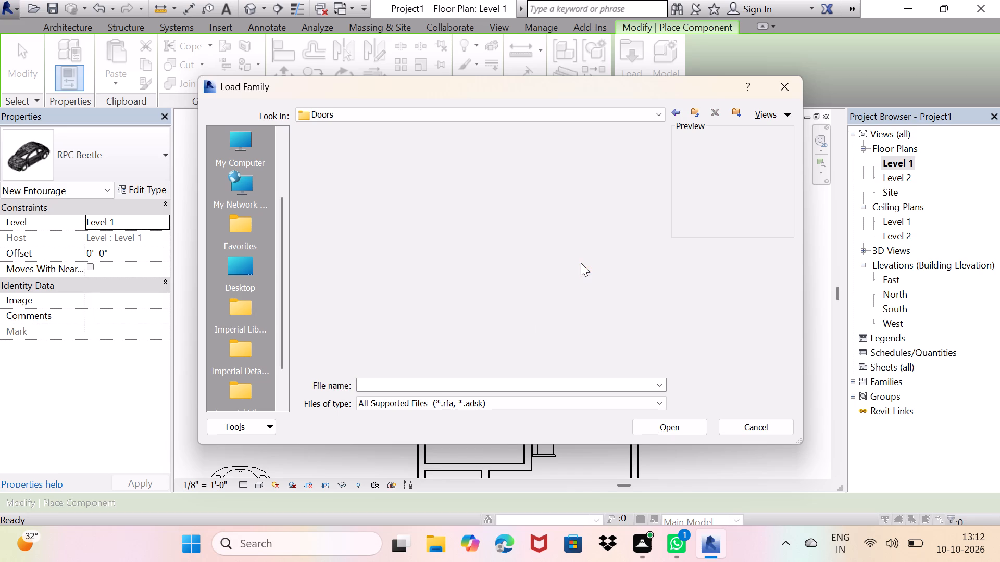
scroll(434, 287, "down", 3)
scroll(393, 237, "up", 3)
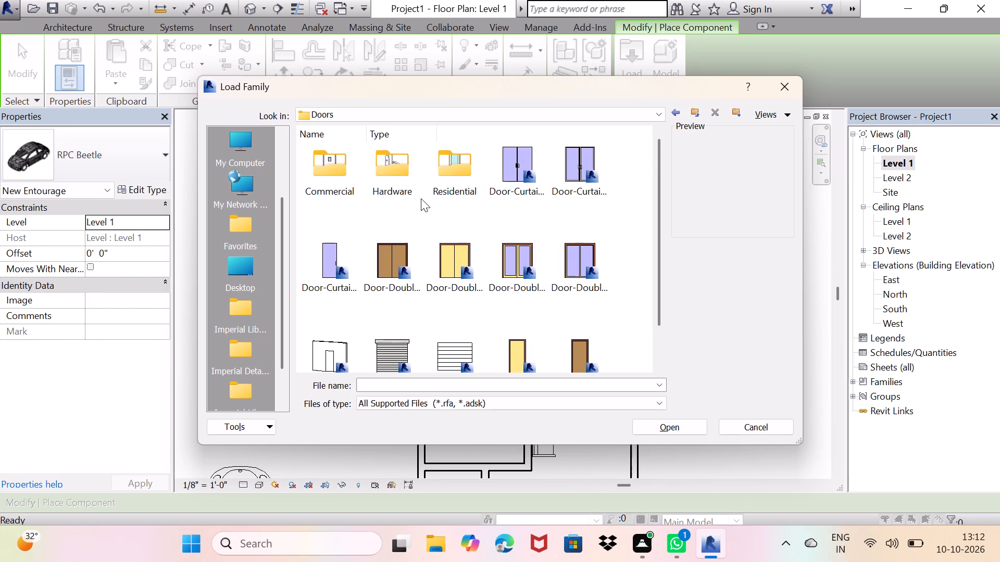
double_click(456, 163)
scroll(456, 163, "down", 1)
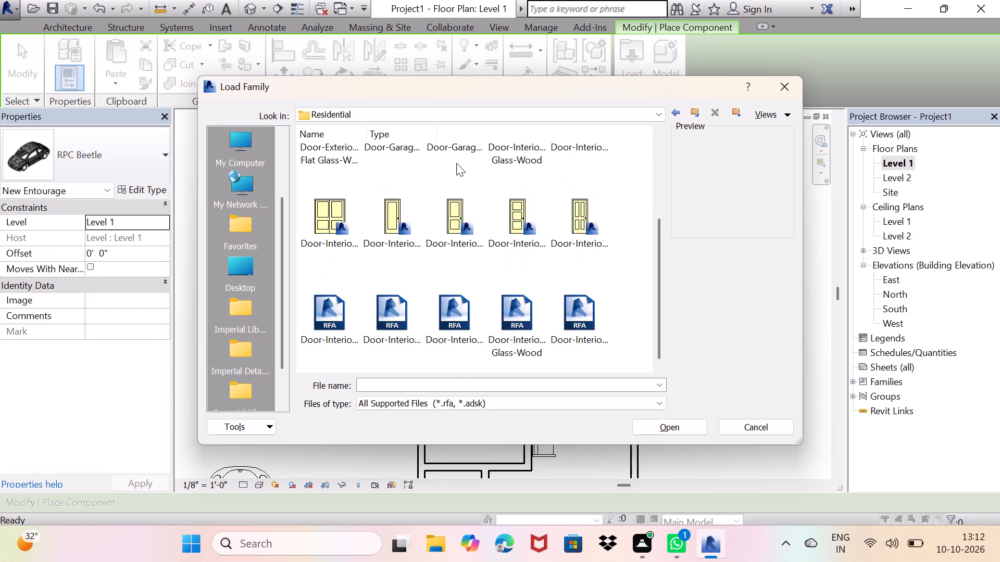
scroll(456, 163, "down", 2)
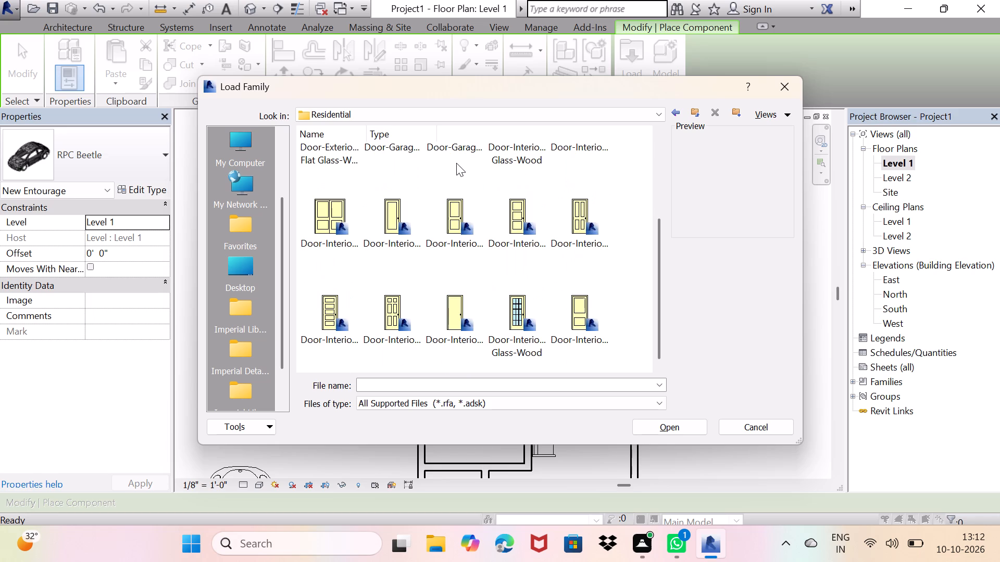
scroll(456, 163, "up", 1)
scroll(456, 163, "down", 1)
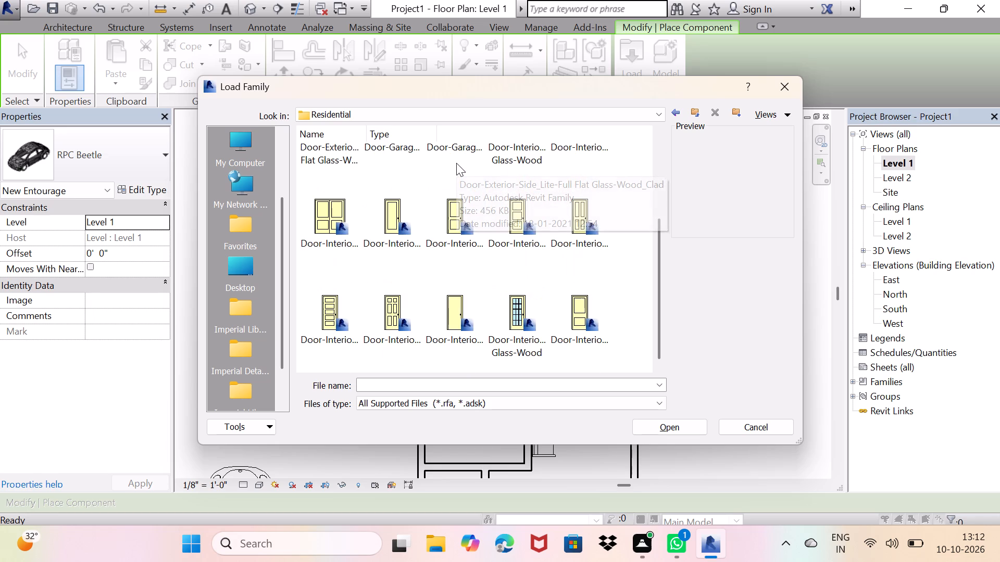
scroll(456, 163, "down", 1)
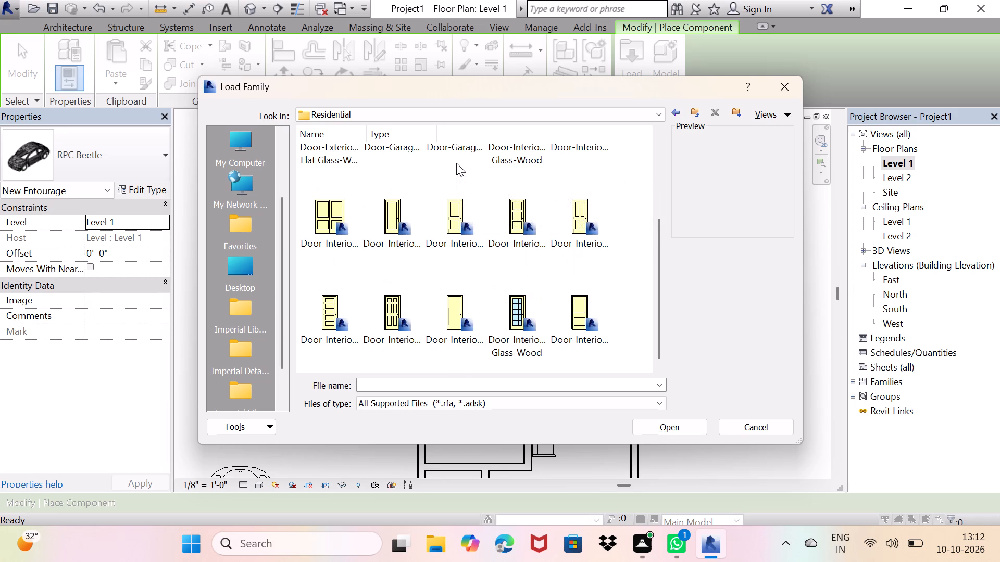
scroll(456, 163, "down", 8)
scroll(453, 279, "down", 9)
scroll(458, 336, "up", 4)
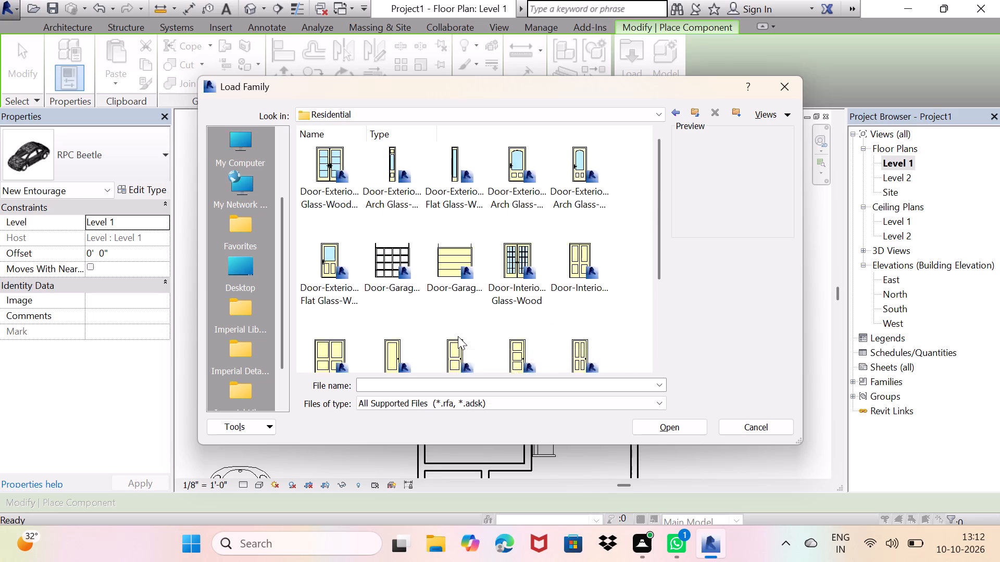
scroll(458, 336, "down", 4)
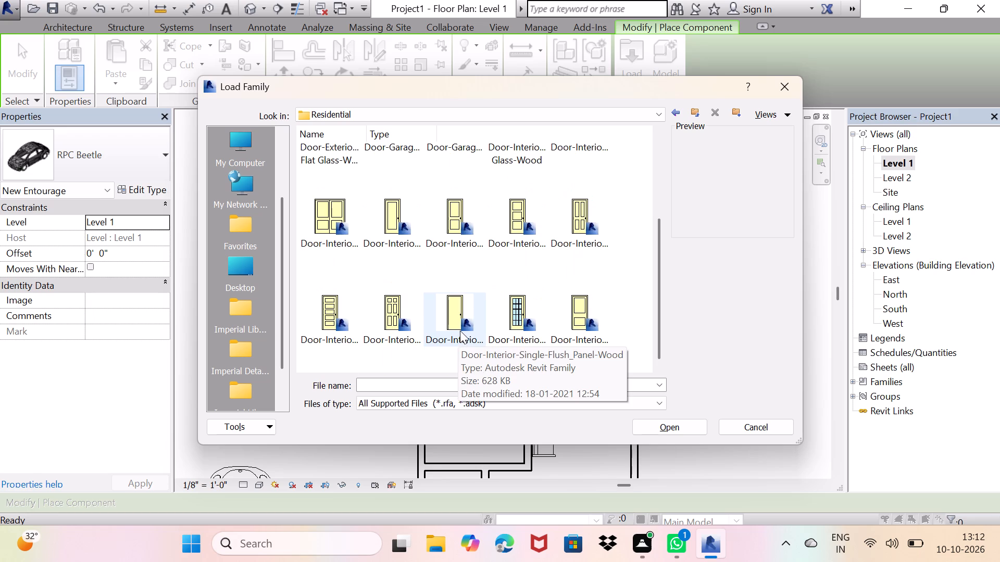
scroll(488, 287, "up", 1)
scroll(488, 287, "down", 2)
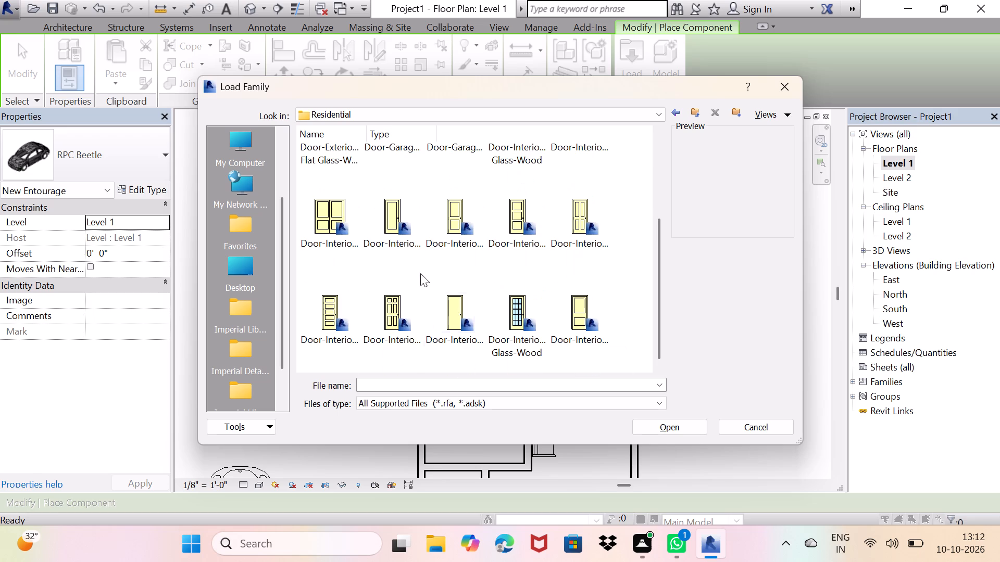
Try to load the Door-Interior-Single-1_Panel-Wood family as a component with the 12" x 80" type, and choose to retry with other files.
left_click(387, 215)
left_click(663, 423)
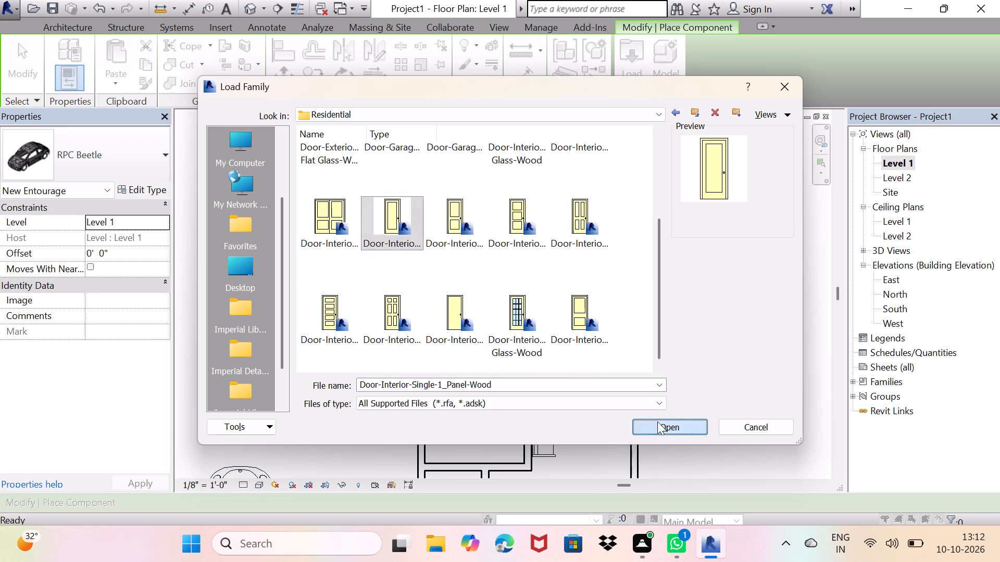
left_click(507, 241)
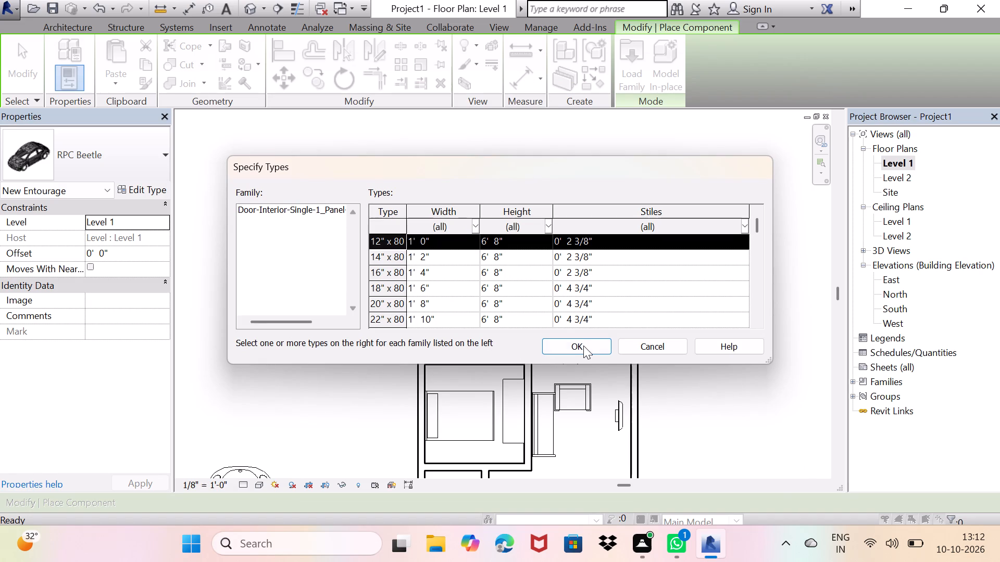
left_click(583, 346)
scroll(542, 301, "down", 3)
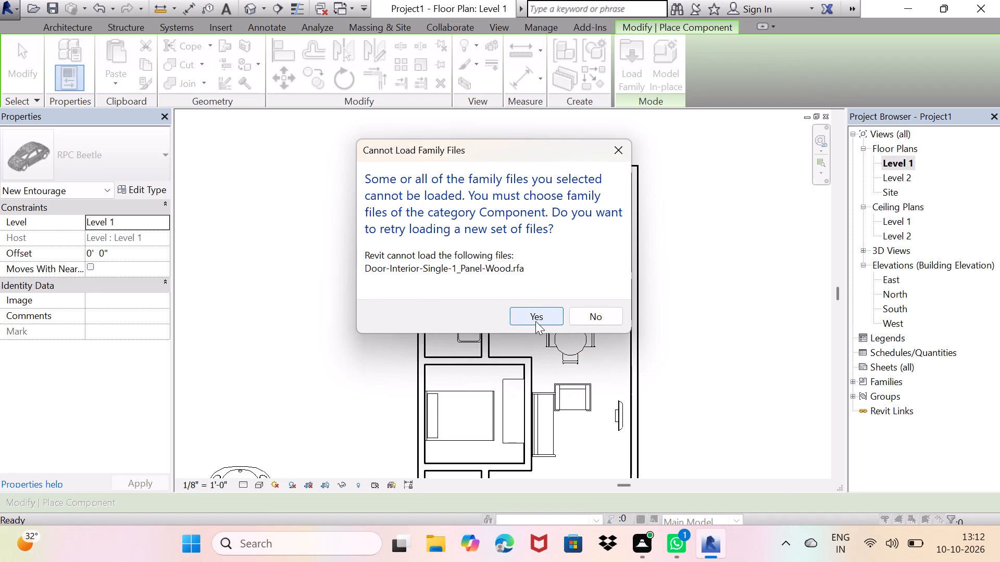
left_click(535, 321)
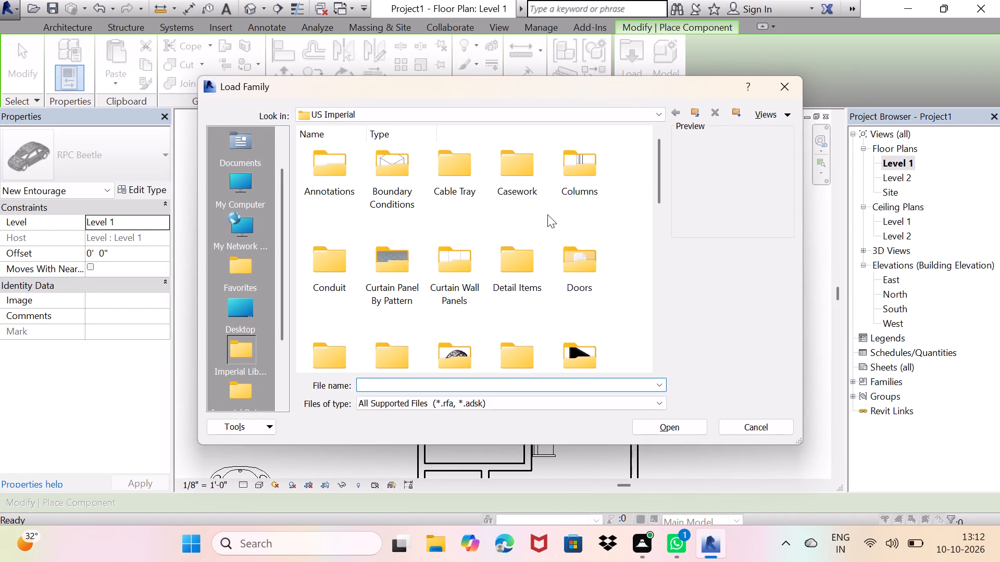
Look through the top-level category folders of the US Imperial family library for a suitable family category.
scroll(543, 212, "down", 2)
scroll(502, 251, "down", 4)
scroll(457, 271, "up", 3)
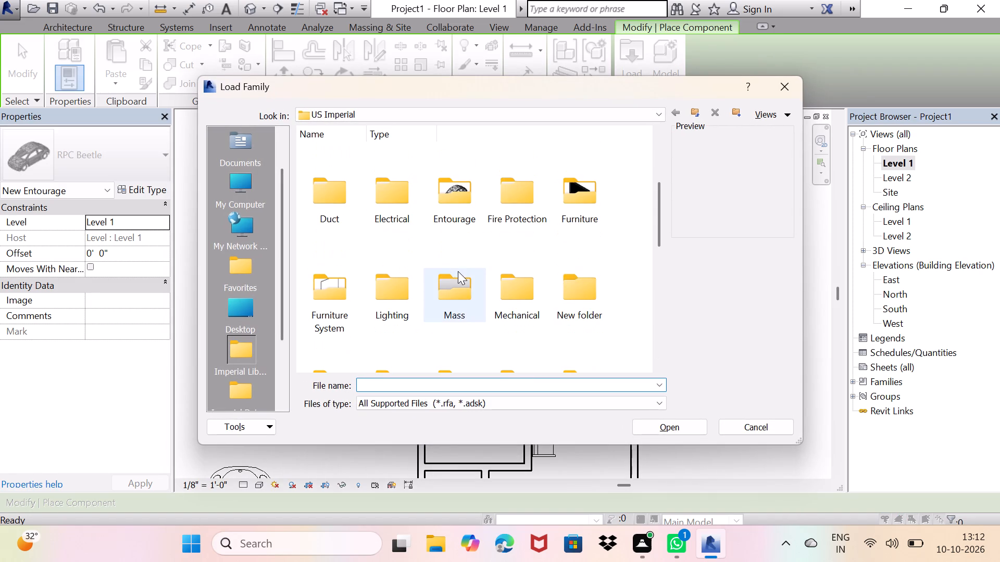
scroll(399, 245, "down", 4)
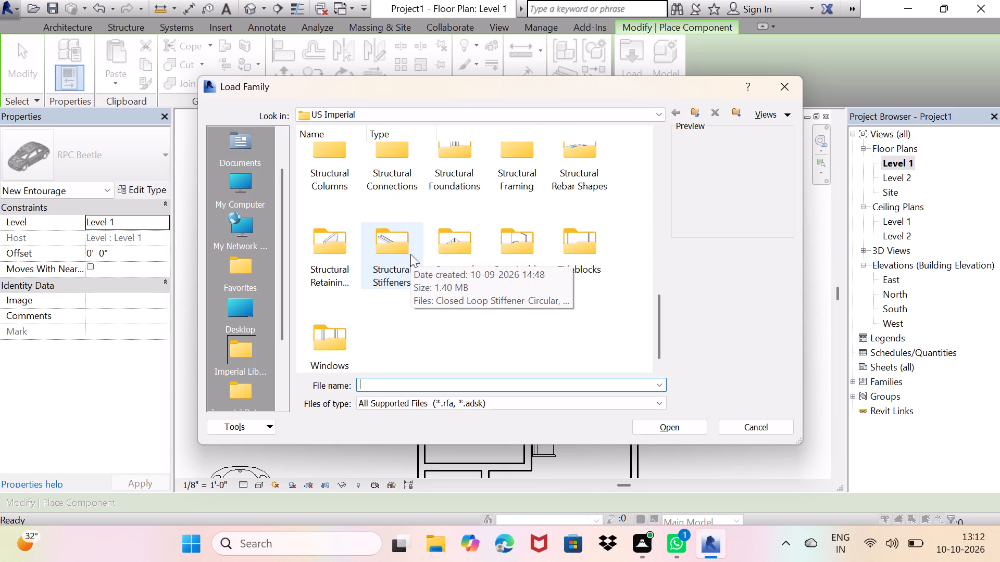
scroll(410, 254, "up", 3)
scroll(492, 257, "down", 3)
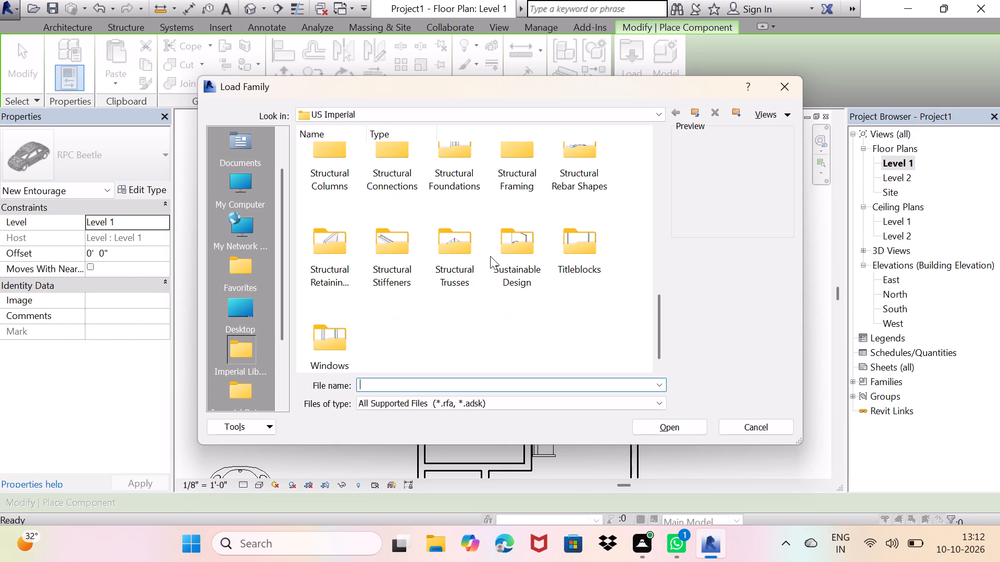
scroll(490, 256, "up", 6)
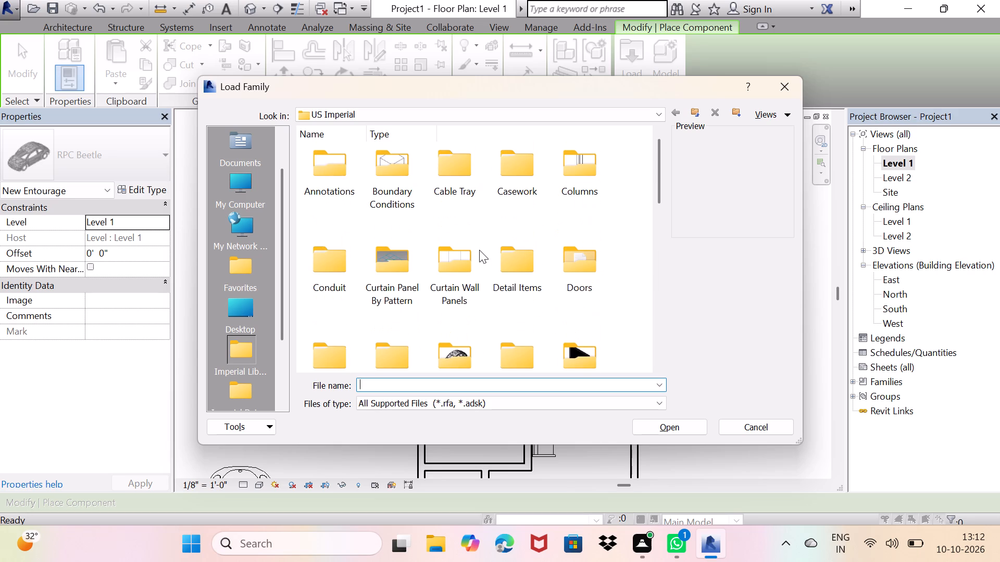
scroll(479, 250, "up", 2)
scroll(479, 250, "down", 4)
scroll(482, 251, "up", 1)
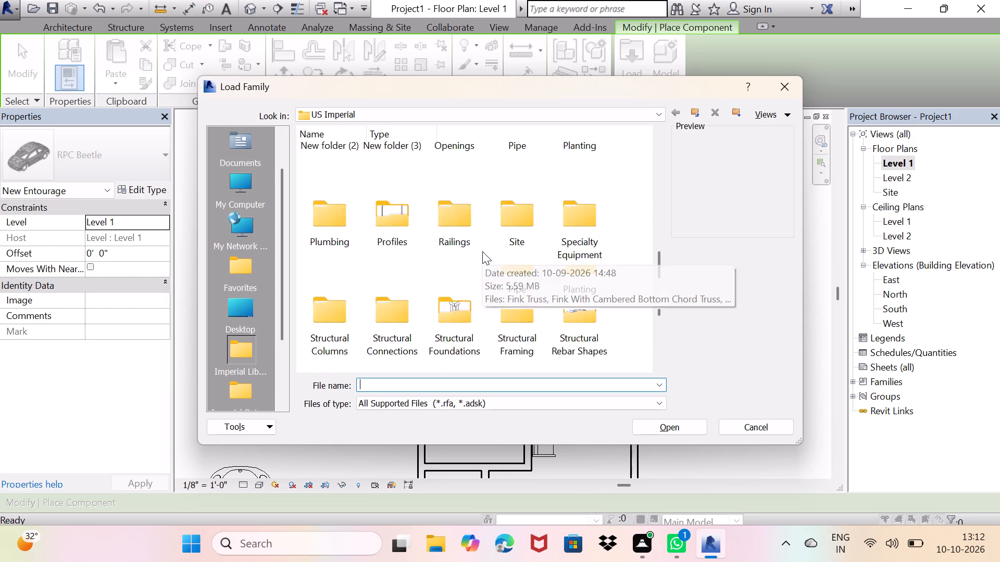
scroll(482, 251, "up", 1)
scroll(560, 202, "down", 1)
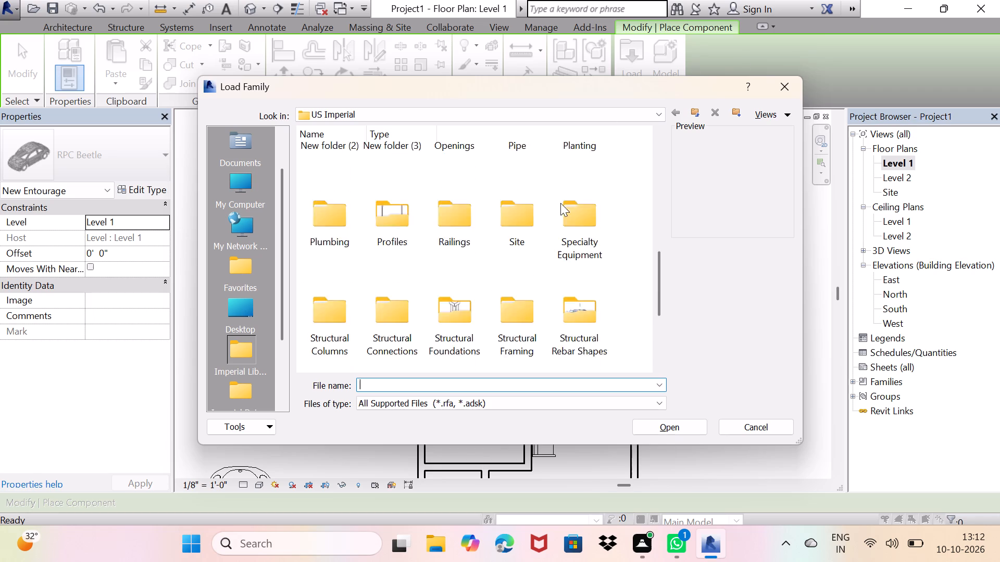
scroll(560, 203, "down", 2)
scroll(560, 203, "up", 6)
scroll(560, 203, "down", 2)
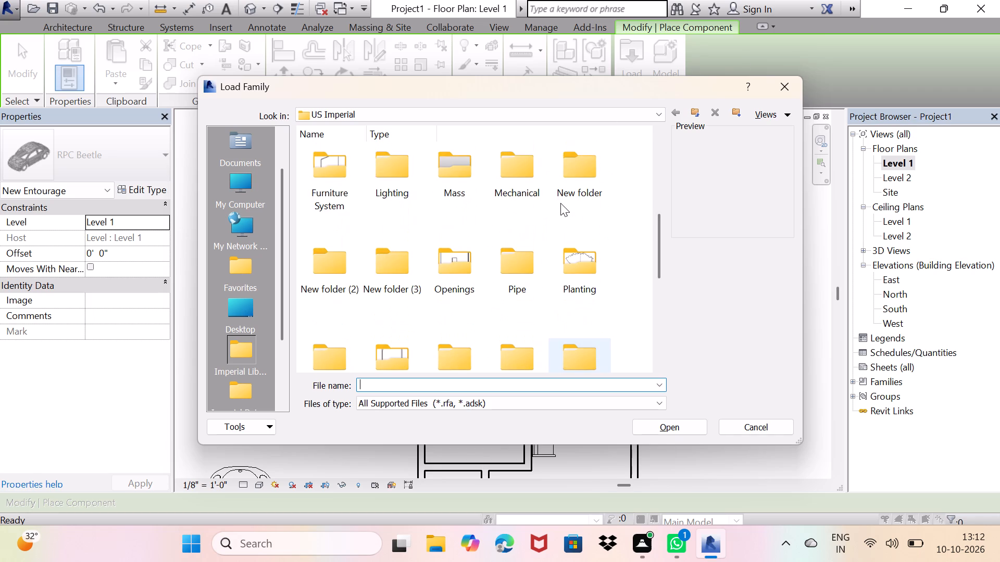
scroll(560, 203, "down", 4)
scroll(560, 203, "up", 6)
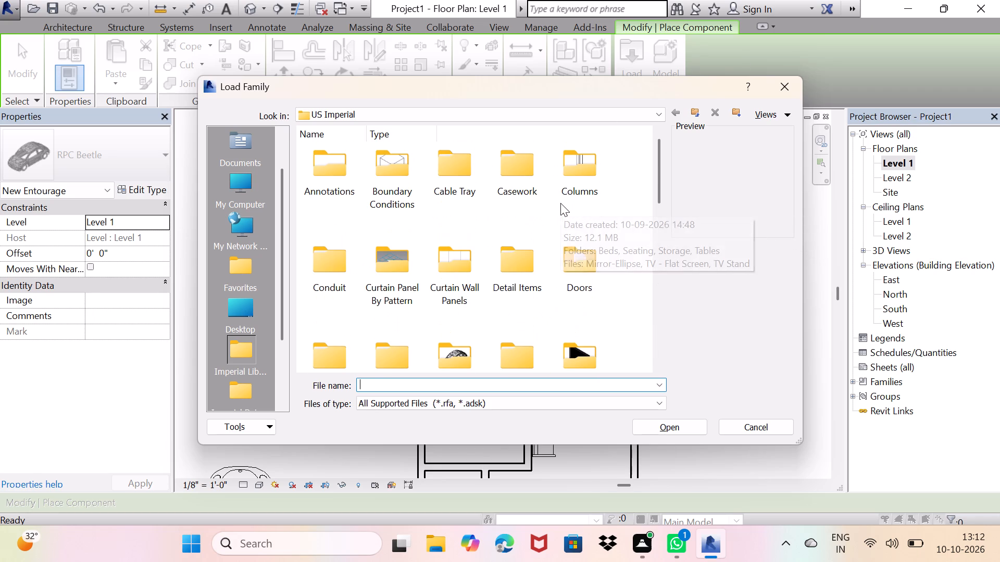
scroll(560, 203, "up", 2)
scroll(560, 203, "down", 5)
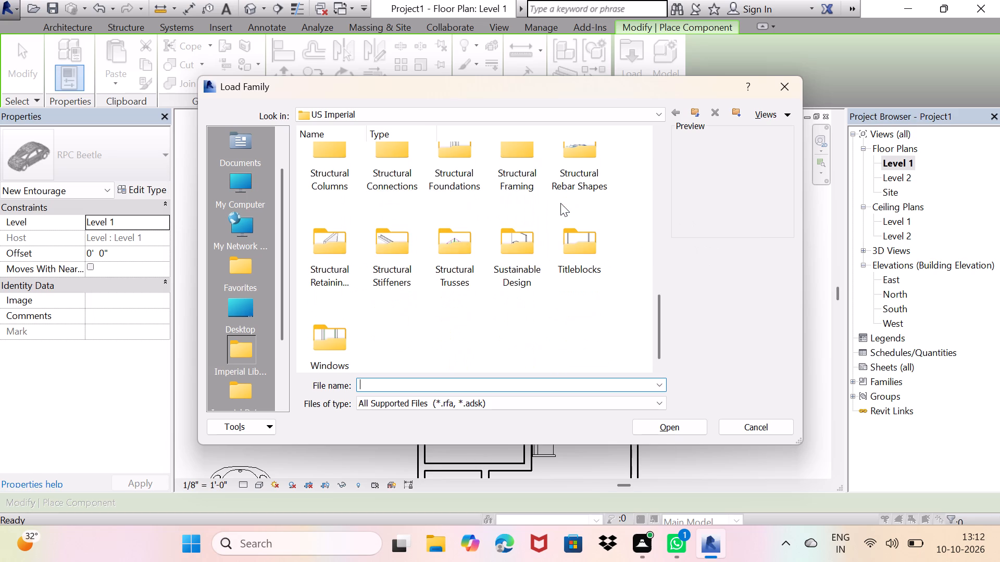
scroll(560, 203, "down", 2)
scroll(479, 227, "up", 3)
middle_click_drag(388, 230, 388, 264)
scroll(393, 253, "up", 2)
scroll(434, 215, "up", 3)
scroll(434, 215, "down", 2)
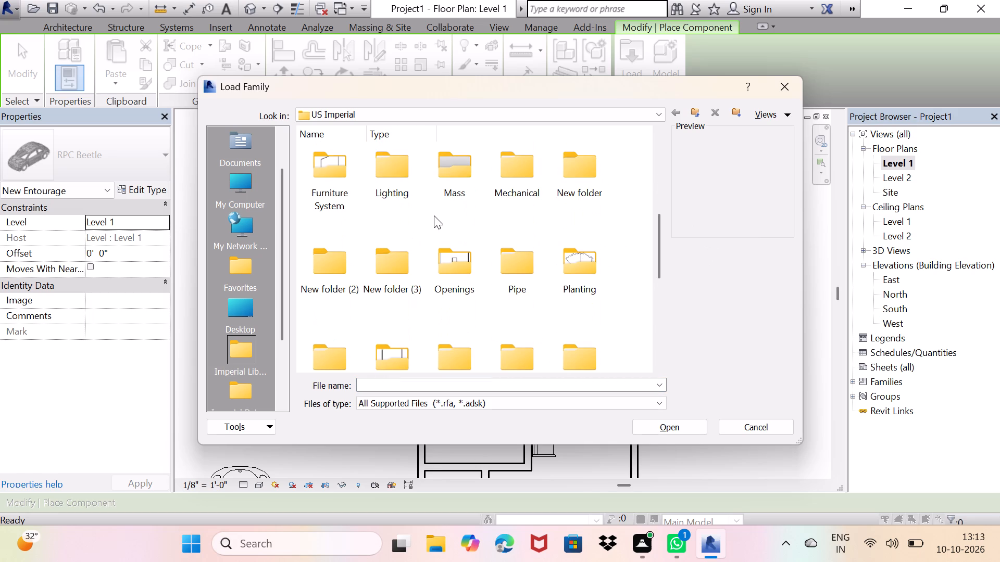
scroll(434, 215, "down", 2)
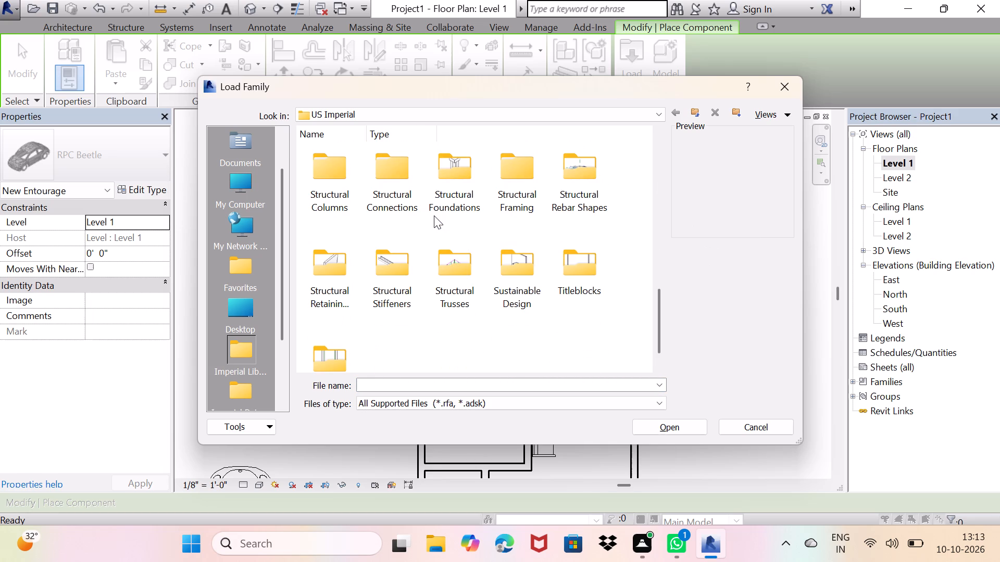
scroll(434, 215, "up", 1)
scroll(434, 215, "down", 2)
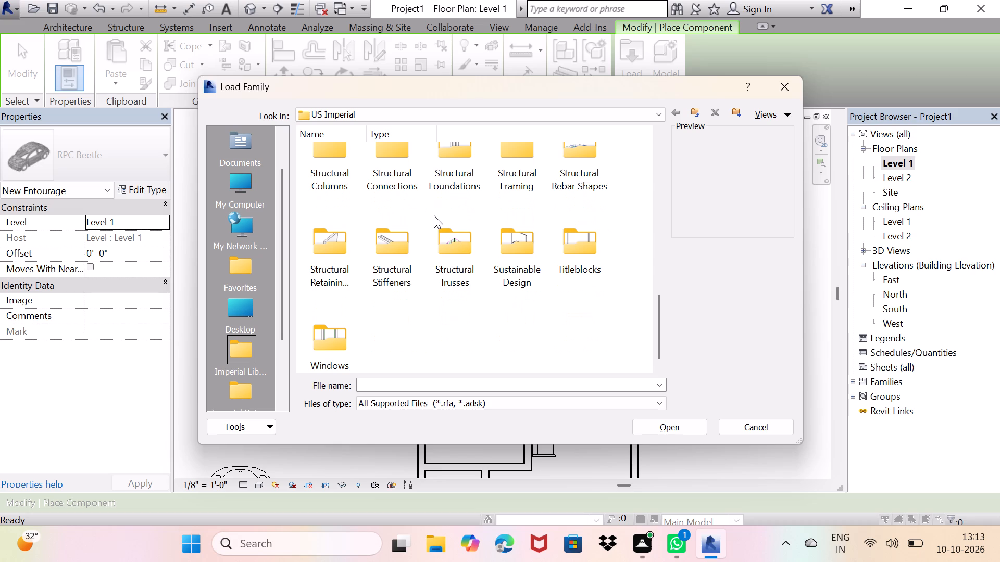
scroll(434, 215, "down", 1)
scroll(434, 215, "up", 3)
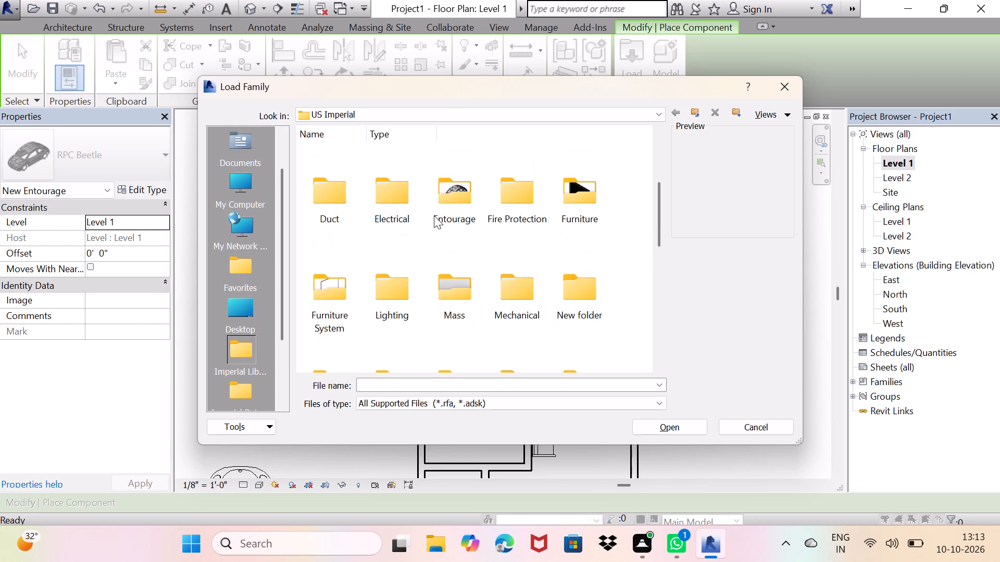
scroll(434, 215, "up", 4)
scroll(434, 215, "down", 4)
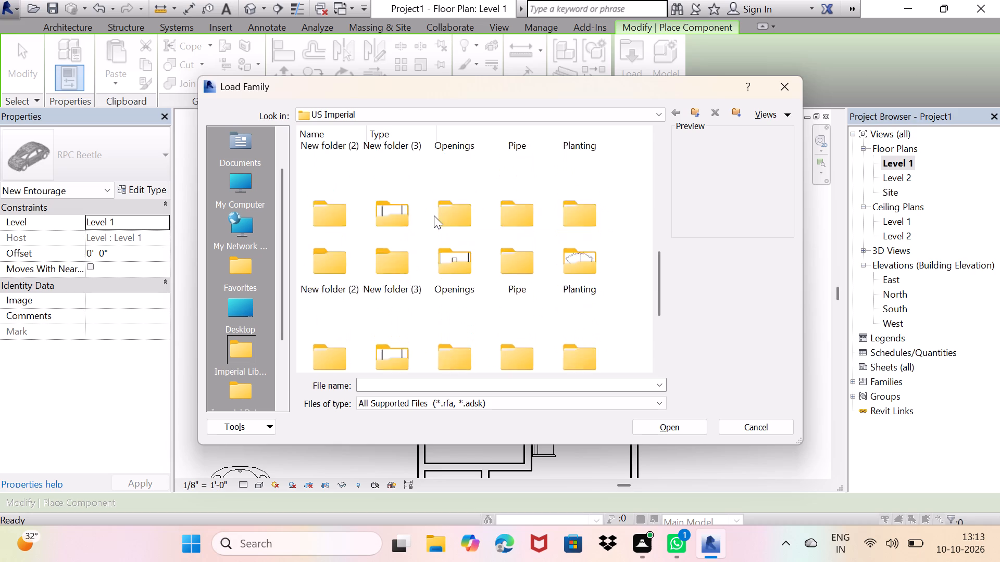
scroll(434, 215, "down", 4)
scroll(434, 215, "up", 5)
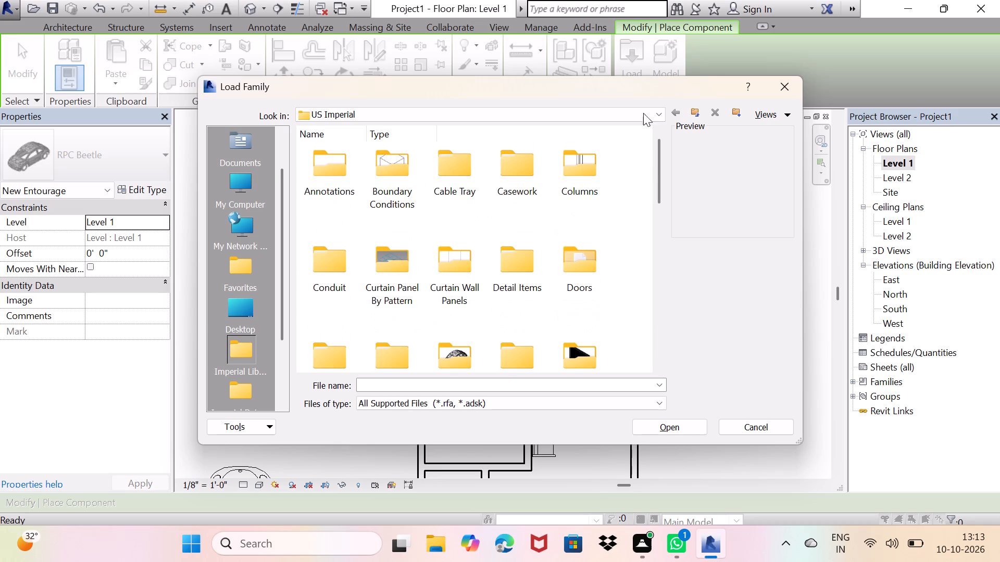
left_click(677, 109)
scroll(535, 205, "down", 3)
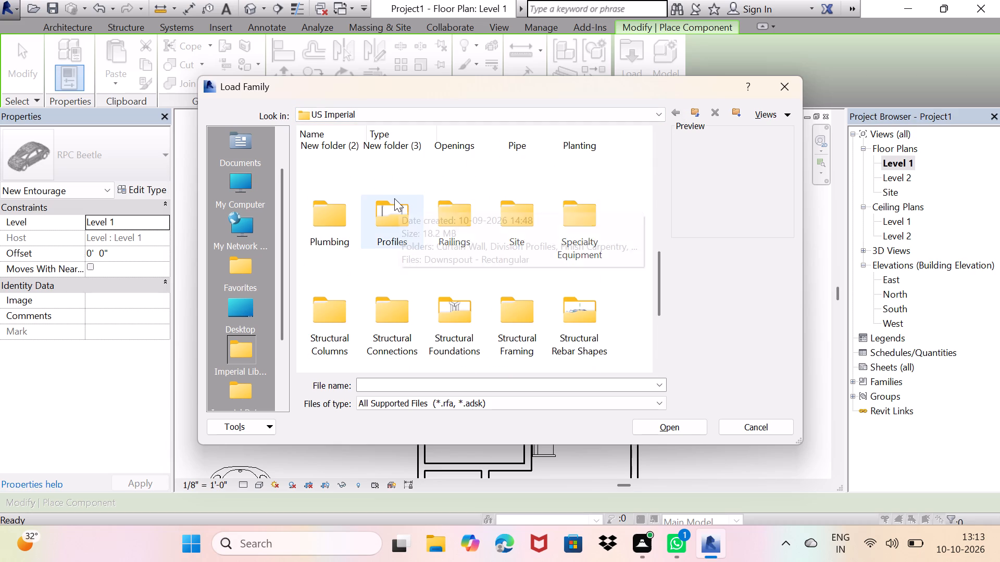
scroll(430, 218, "down", 2)
scroll(443, 235, "up", 1)
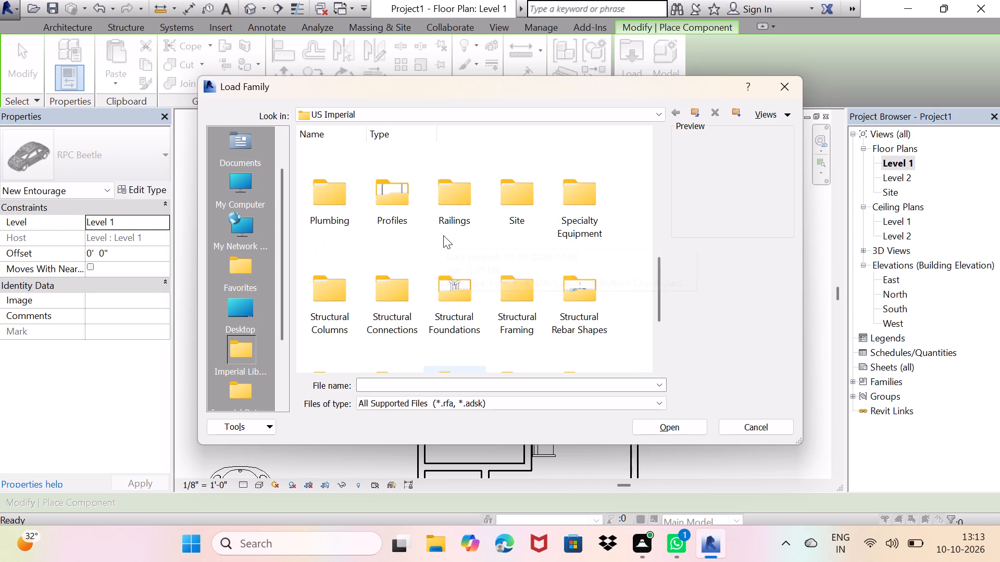
scroll(443, 235, "up", 2)
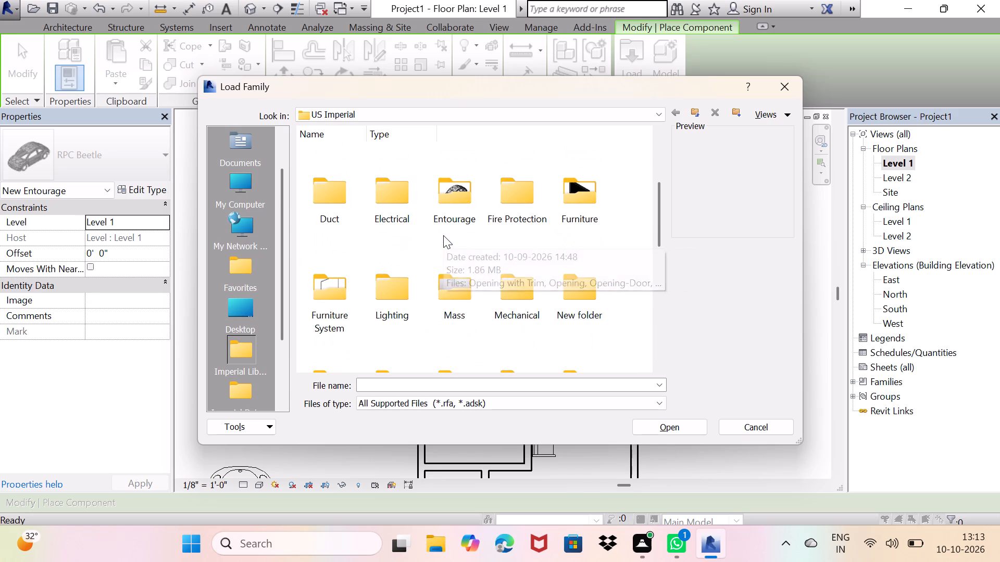
scroll(443, 235, "up", 1)
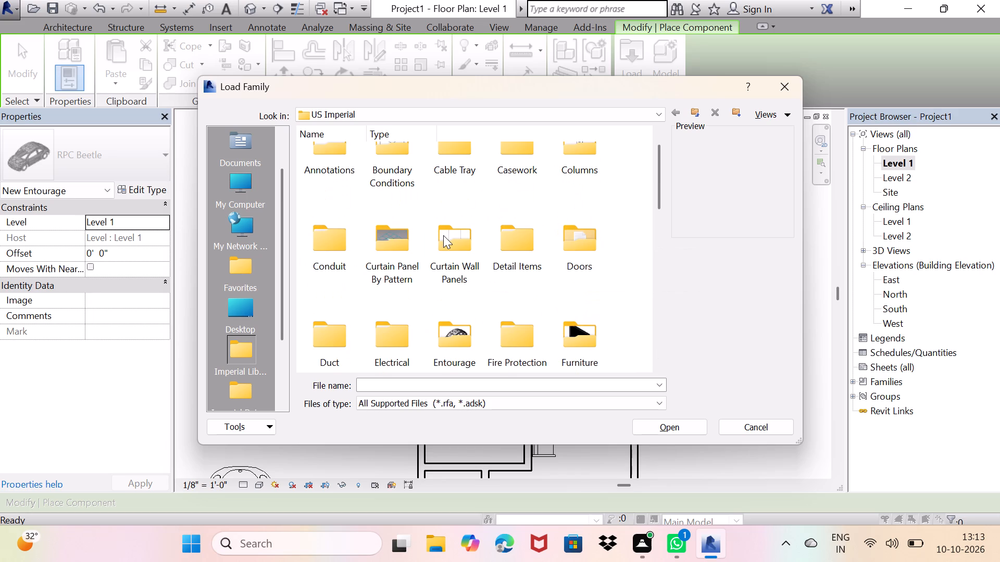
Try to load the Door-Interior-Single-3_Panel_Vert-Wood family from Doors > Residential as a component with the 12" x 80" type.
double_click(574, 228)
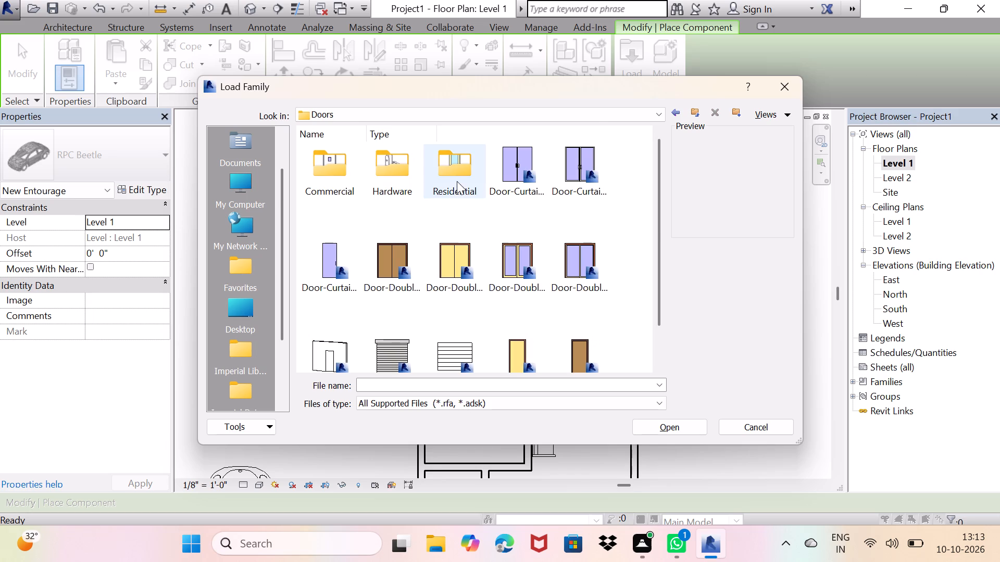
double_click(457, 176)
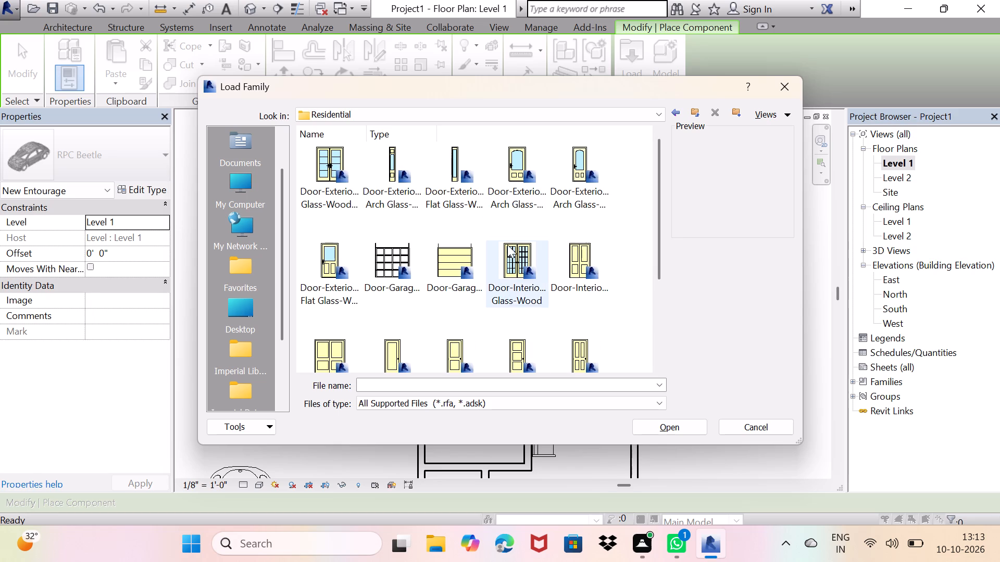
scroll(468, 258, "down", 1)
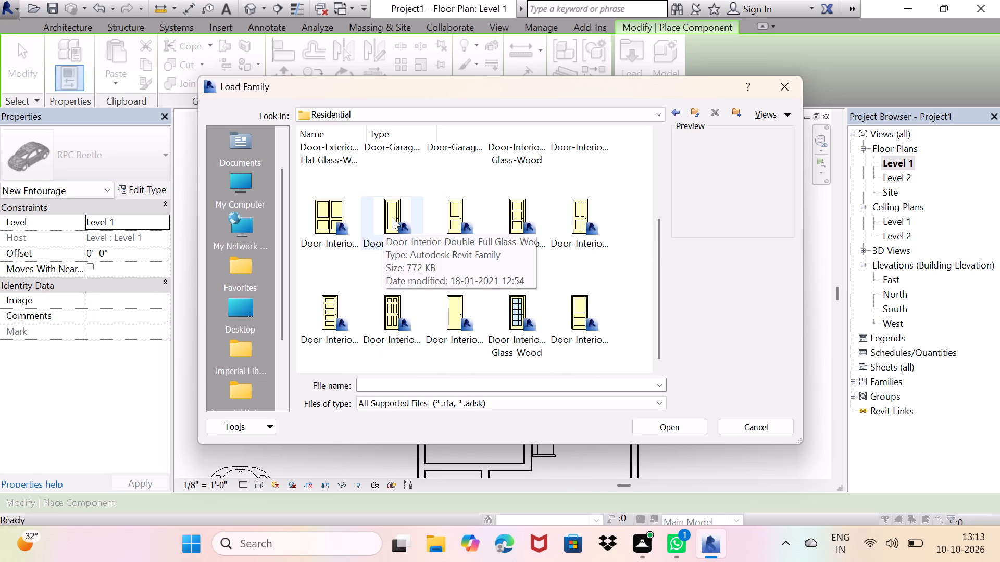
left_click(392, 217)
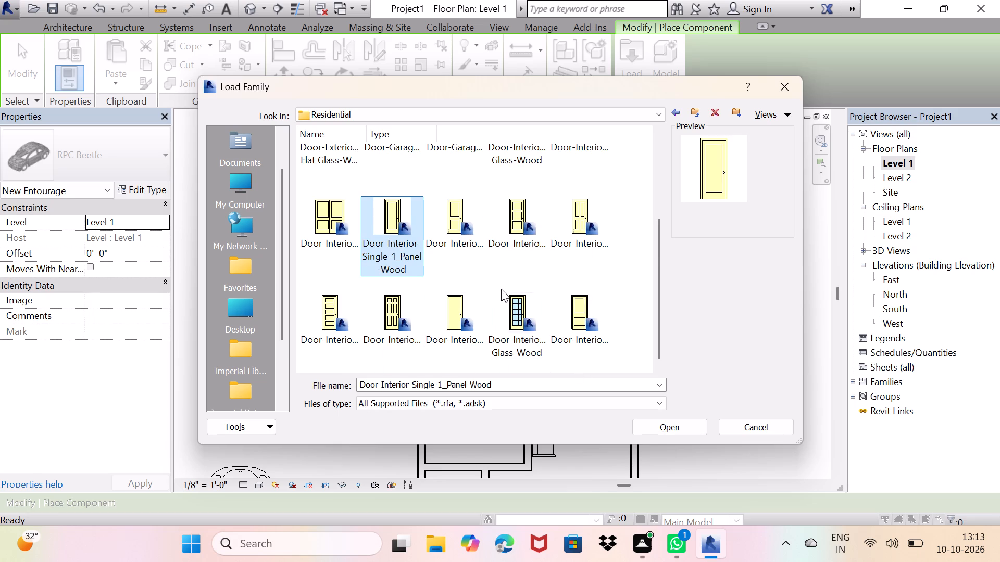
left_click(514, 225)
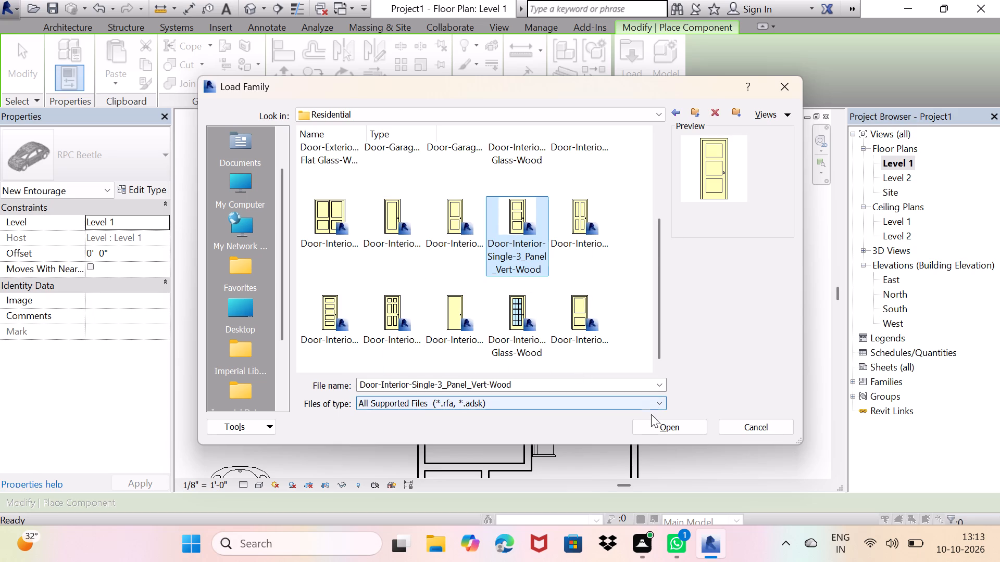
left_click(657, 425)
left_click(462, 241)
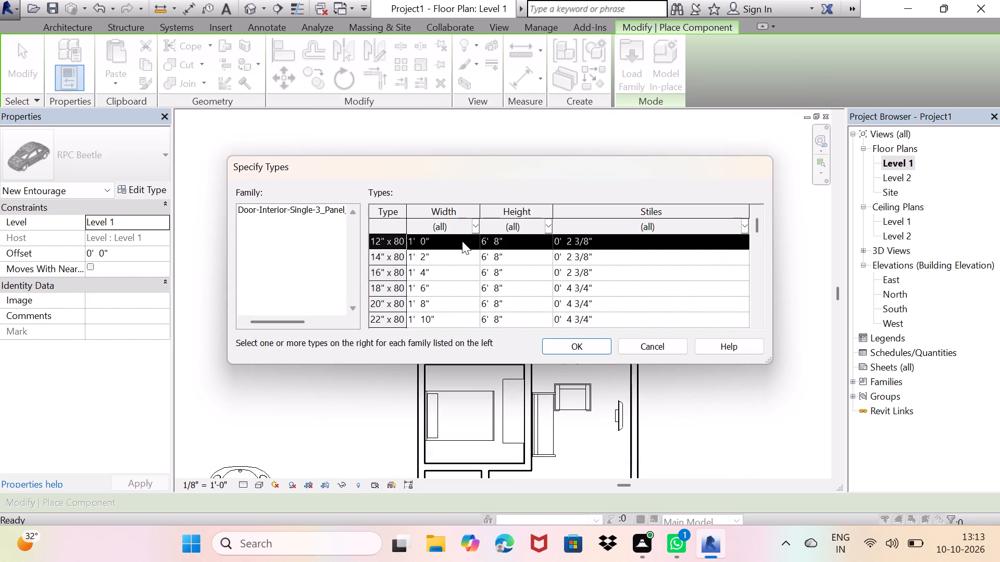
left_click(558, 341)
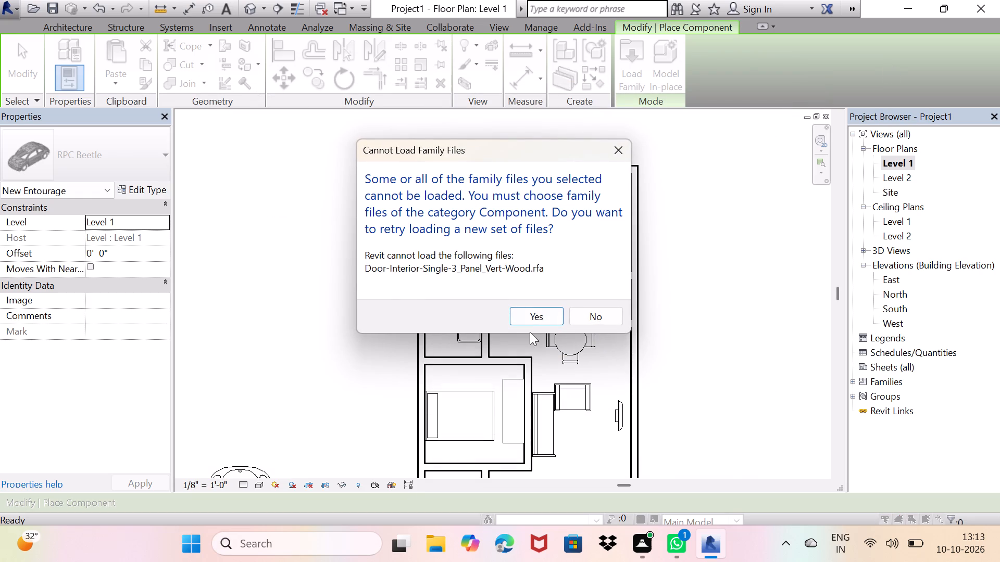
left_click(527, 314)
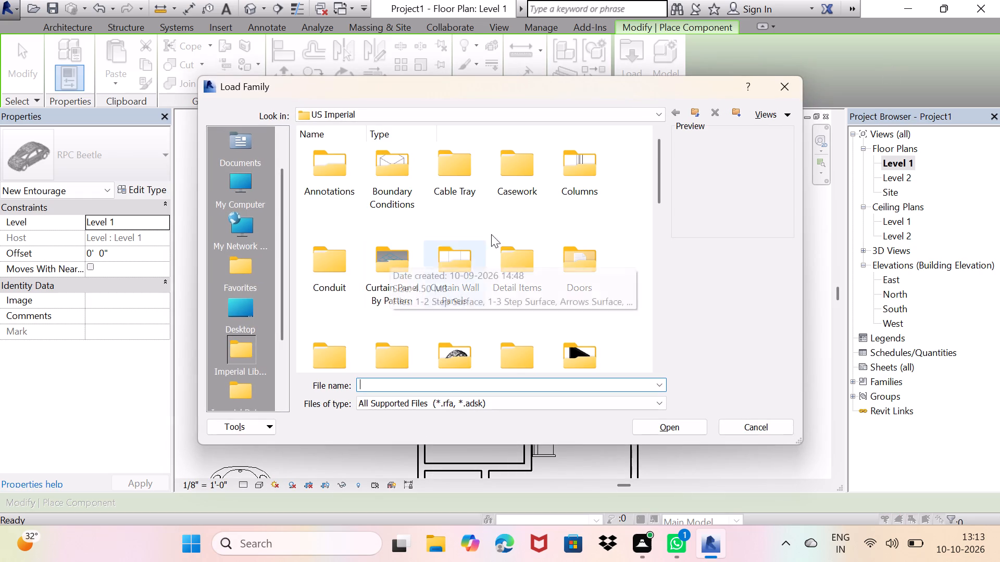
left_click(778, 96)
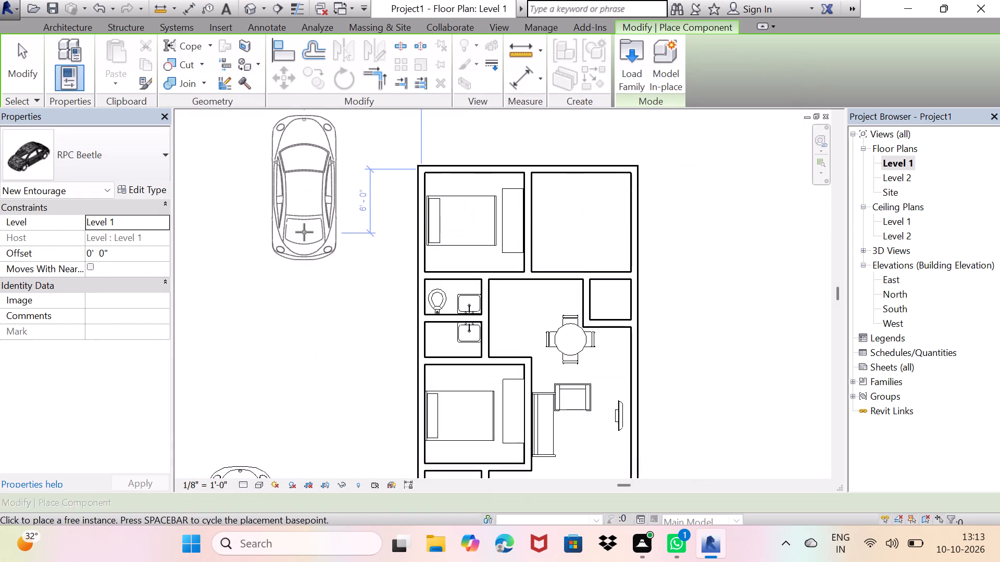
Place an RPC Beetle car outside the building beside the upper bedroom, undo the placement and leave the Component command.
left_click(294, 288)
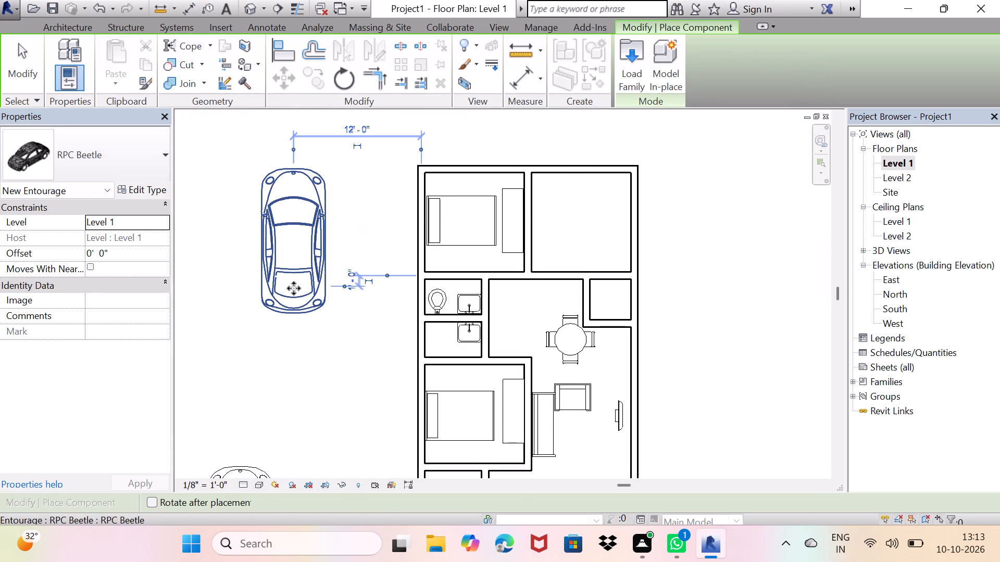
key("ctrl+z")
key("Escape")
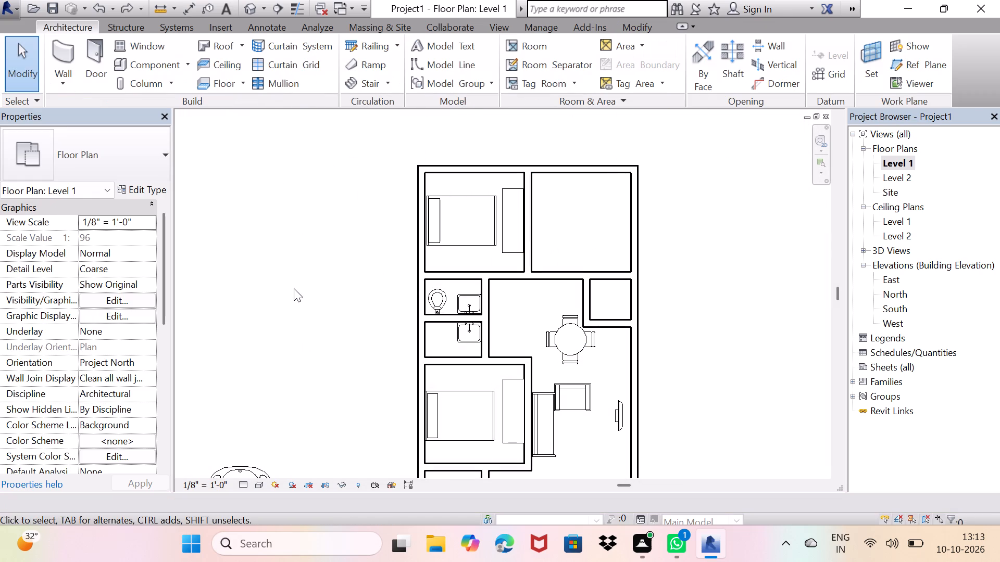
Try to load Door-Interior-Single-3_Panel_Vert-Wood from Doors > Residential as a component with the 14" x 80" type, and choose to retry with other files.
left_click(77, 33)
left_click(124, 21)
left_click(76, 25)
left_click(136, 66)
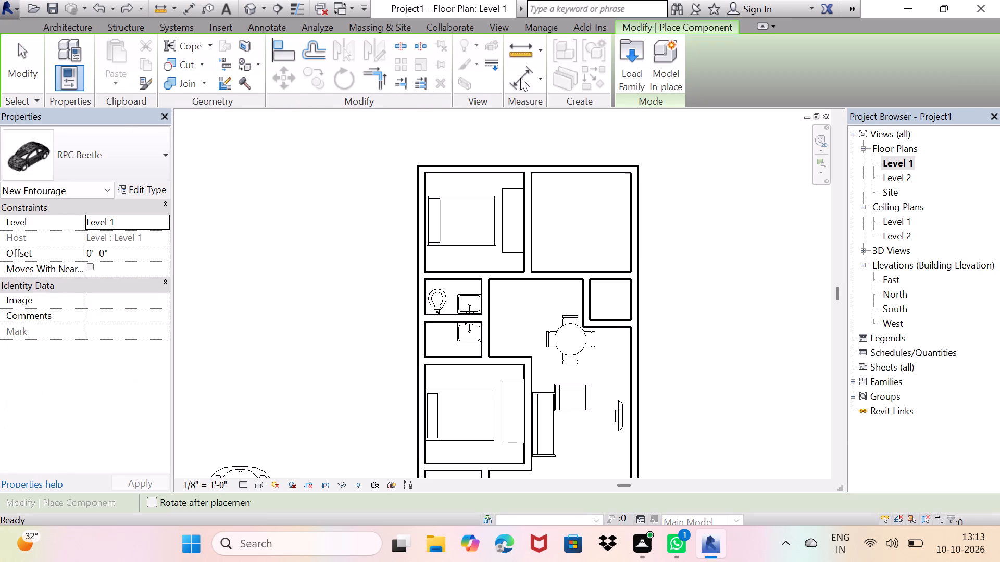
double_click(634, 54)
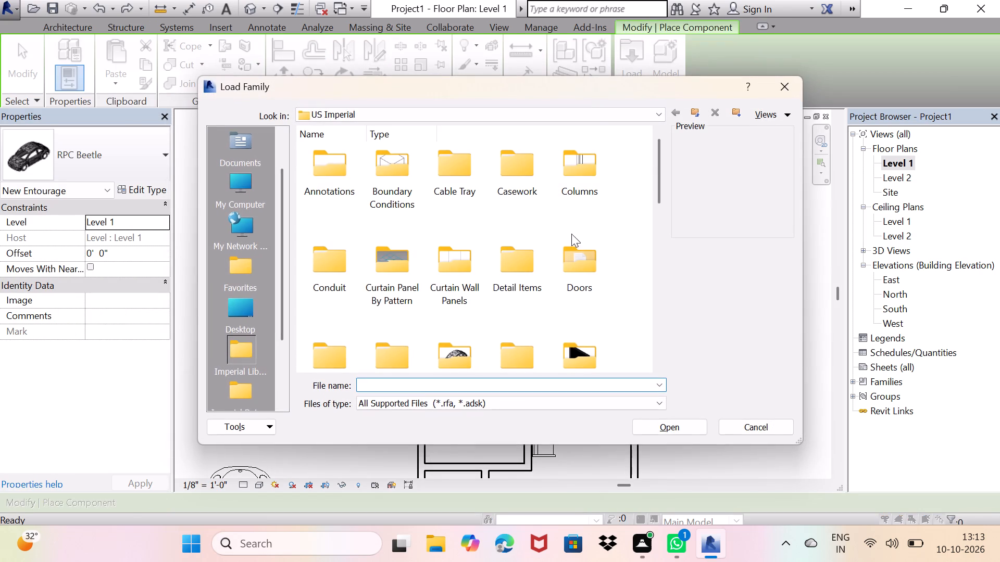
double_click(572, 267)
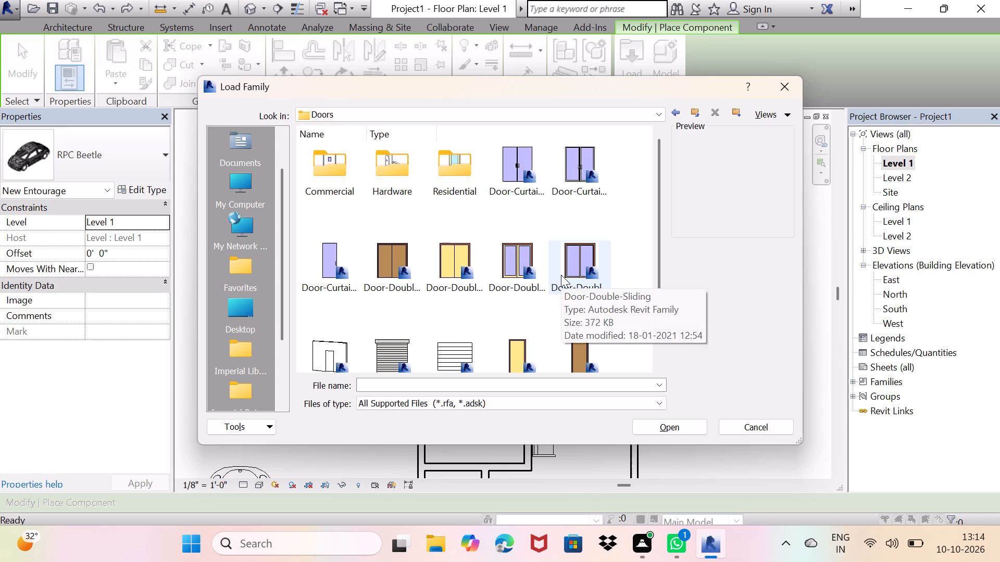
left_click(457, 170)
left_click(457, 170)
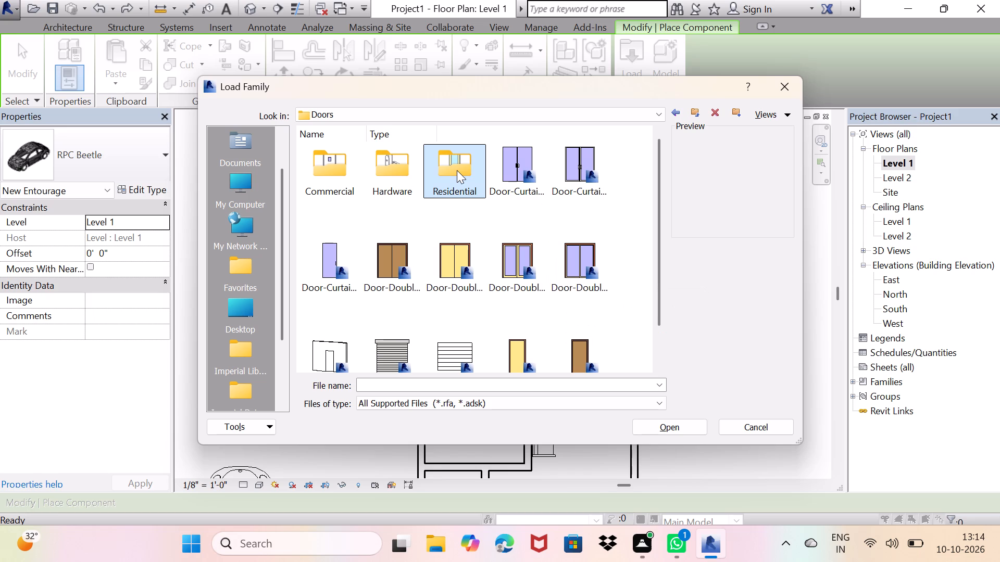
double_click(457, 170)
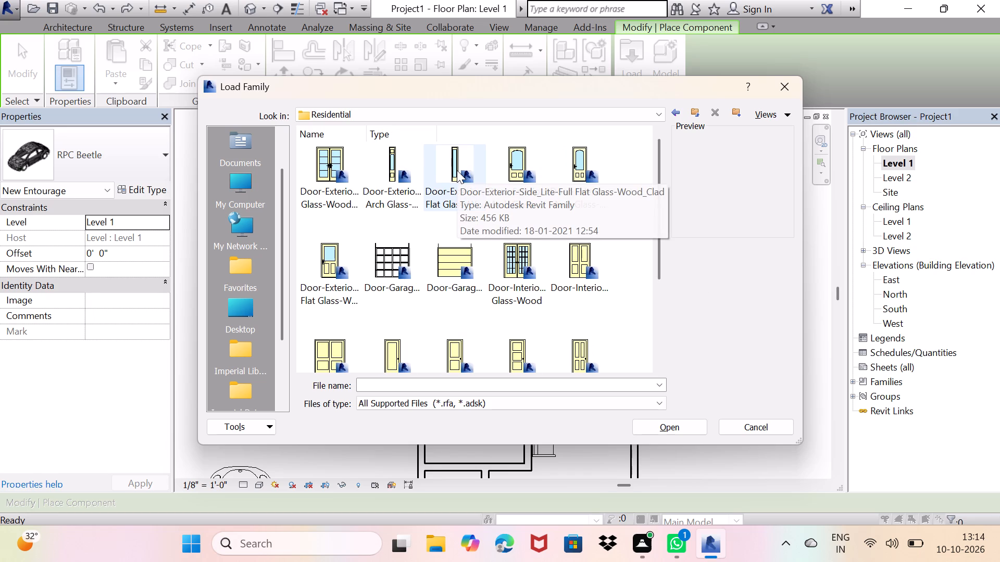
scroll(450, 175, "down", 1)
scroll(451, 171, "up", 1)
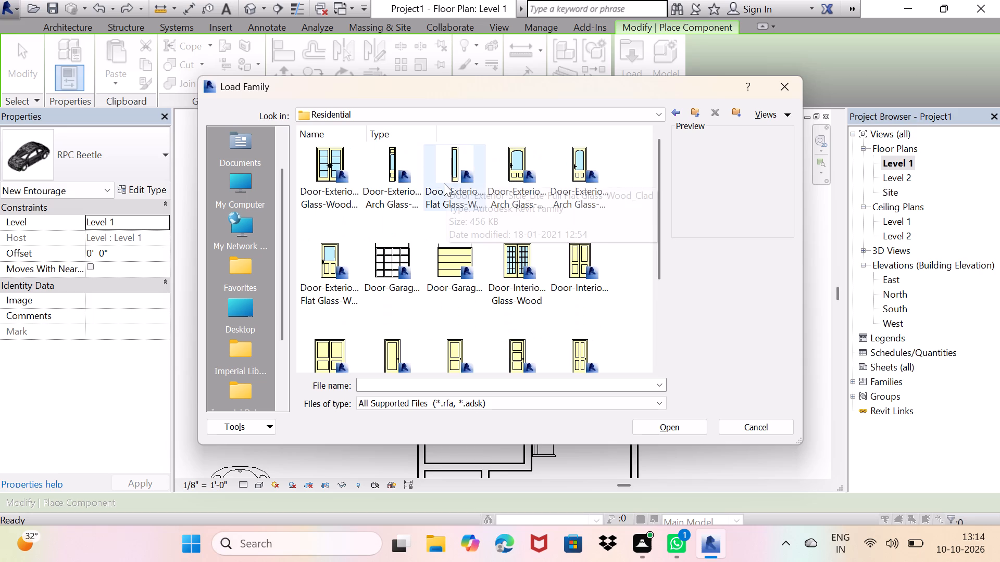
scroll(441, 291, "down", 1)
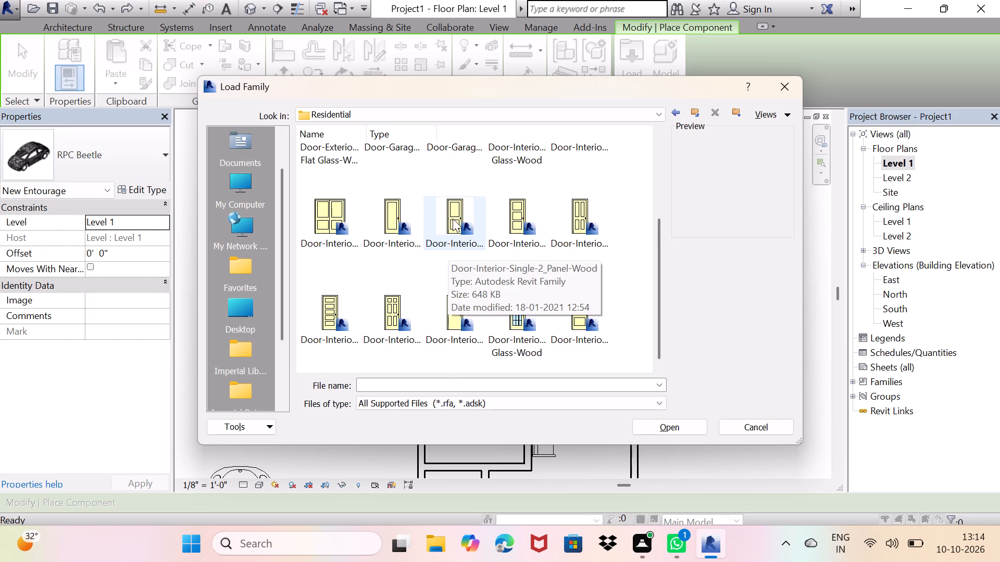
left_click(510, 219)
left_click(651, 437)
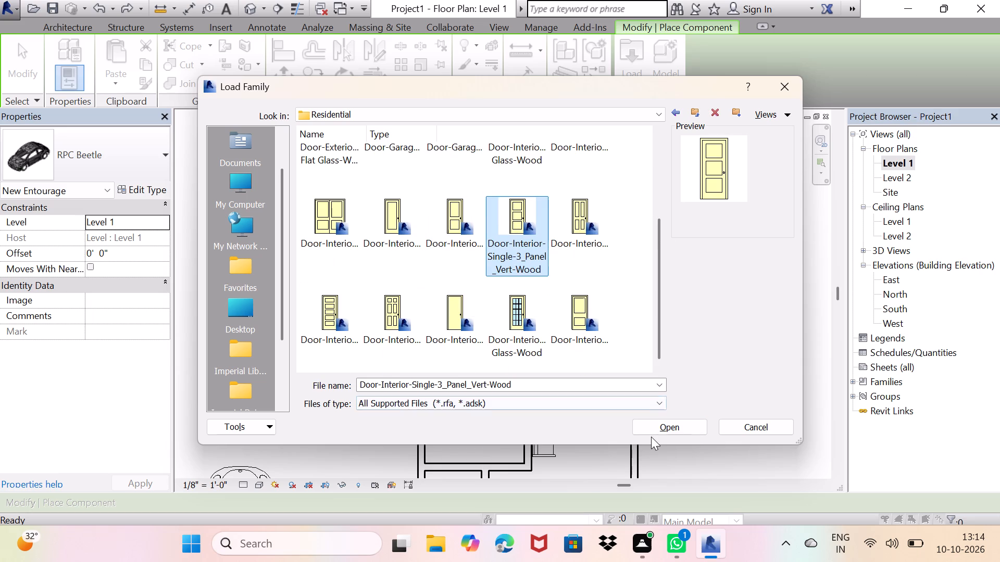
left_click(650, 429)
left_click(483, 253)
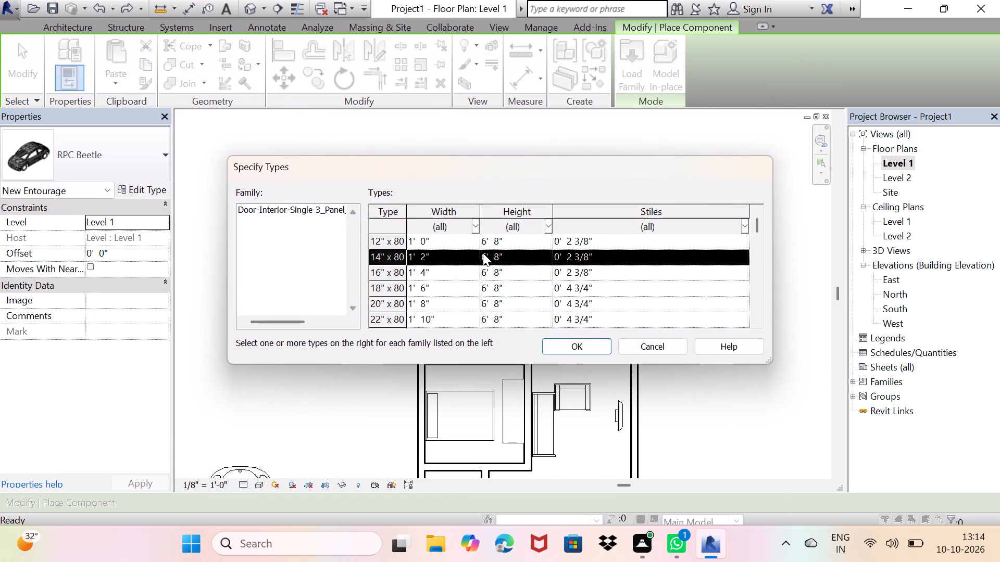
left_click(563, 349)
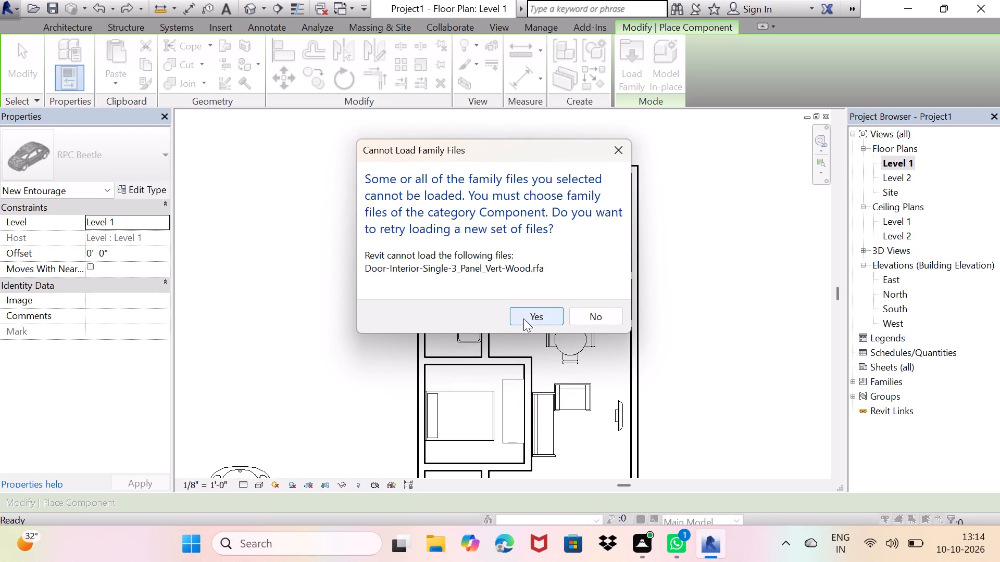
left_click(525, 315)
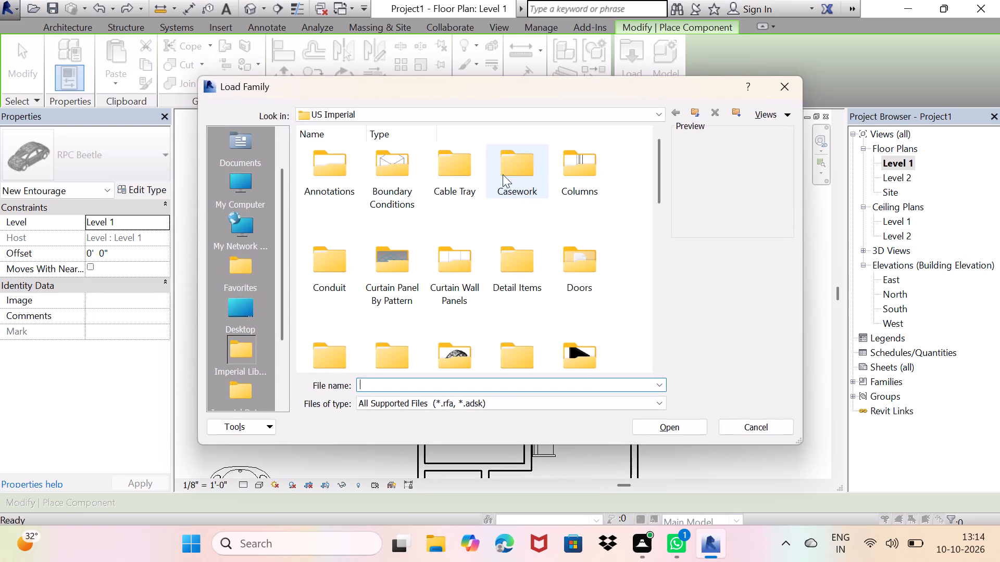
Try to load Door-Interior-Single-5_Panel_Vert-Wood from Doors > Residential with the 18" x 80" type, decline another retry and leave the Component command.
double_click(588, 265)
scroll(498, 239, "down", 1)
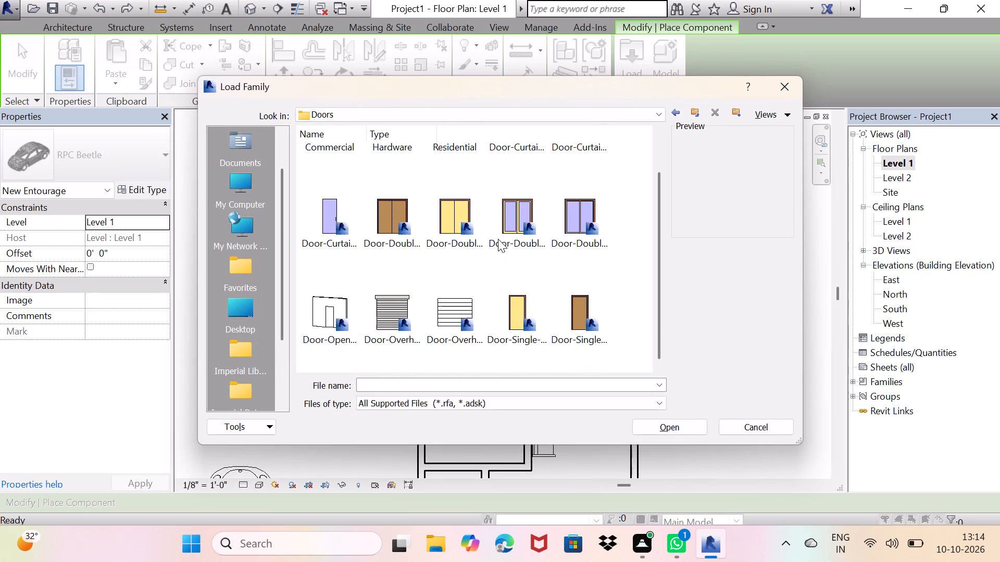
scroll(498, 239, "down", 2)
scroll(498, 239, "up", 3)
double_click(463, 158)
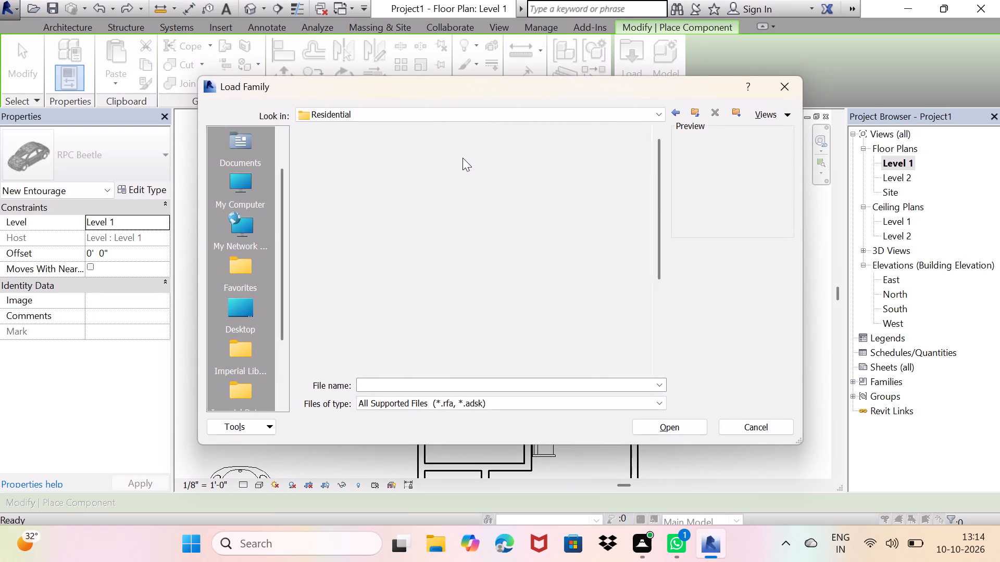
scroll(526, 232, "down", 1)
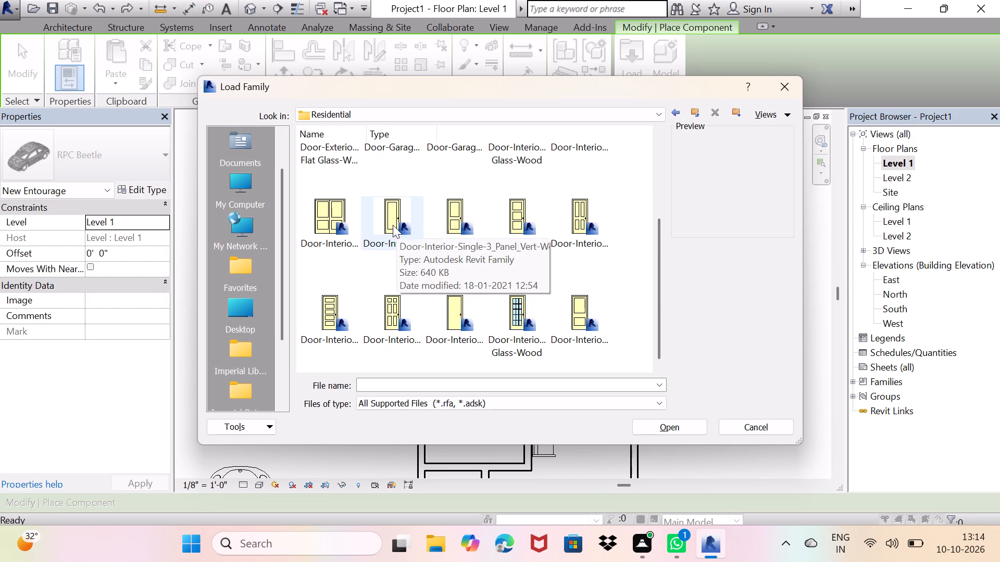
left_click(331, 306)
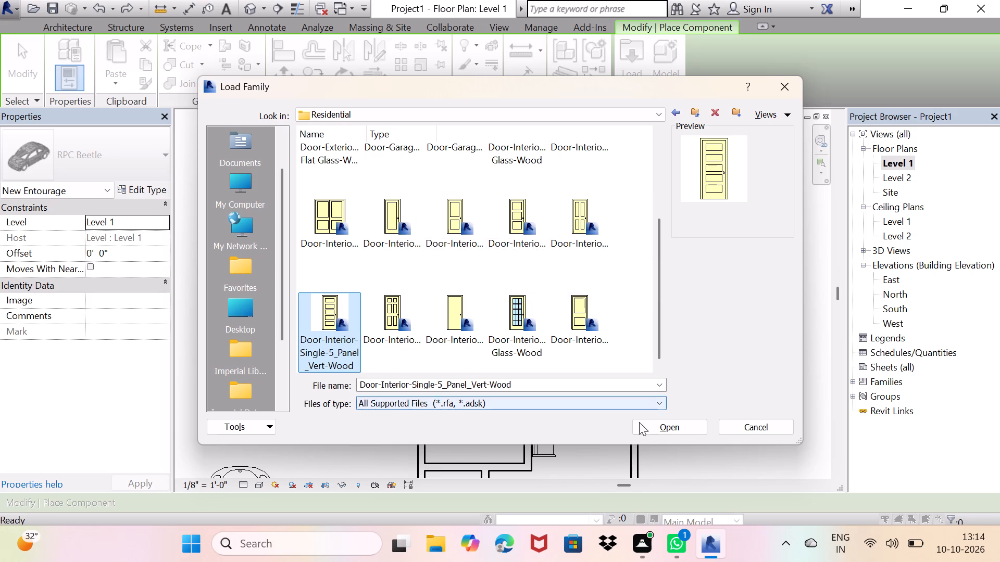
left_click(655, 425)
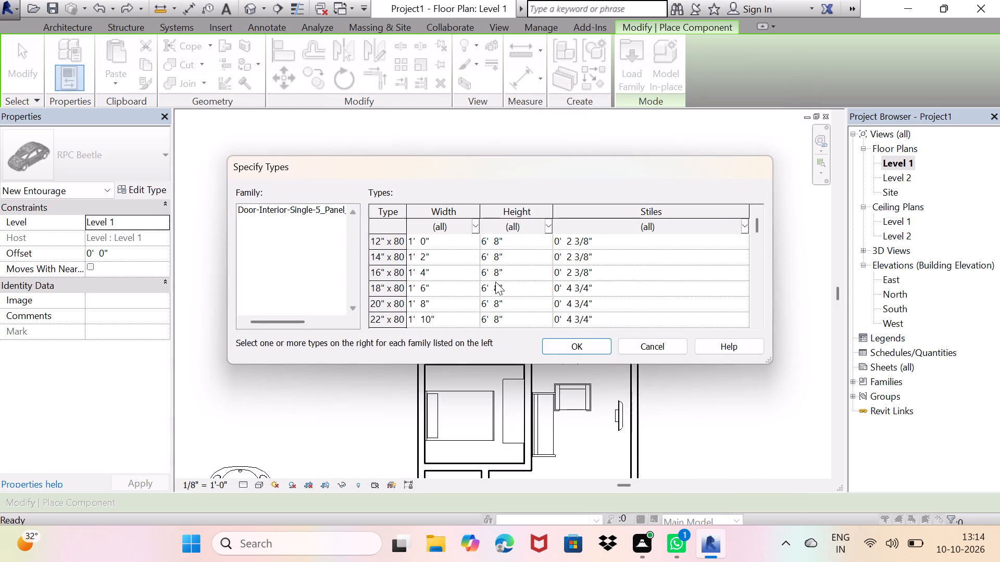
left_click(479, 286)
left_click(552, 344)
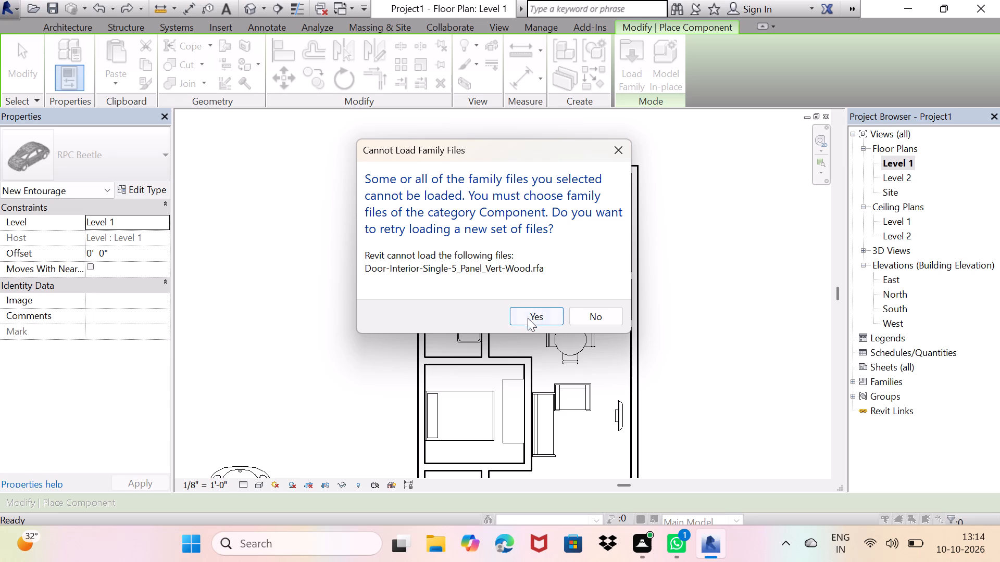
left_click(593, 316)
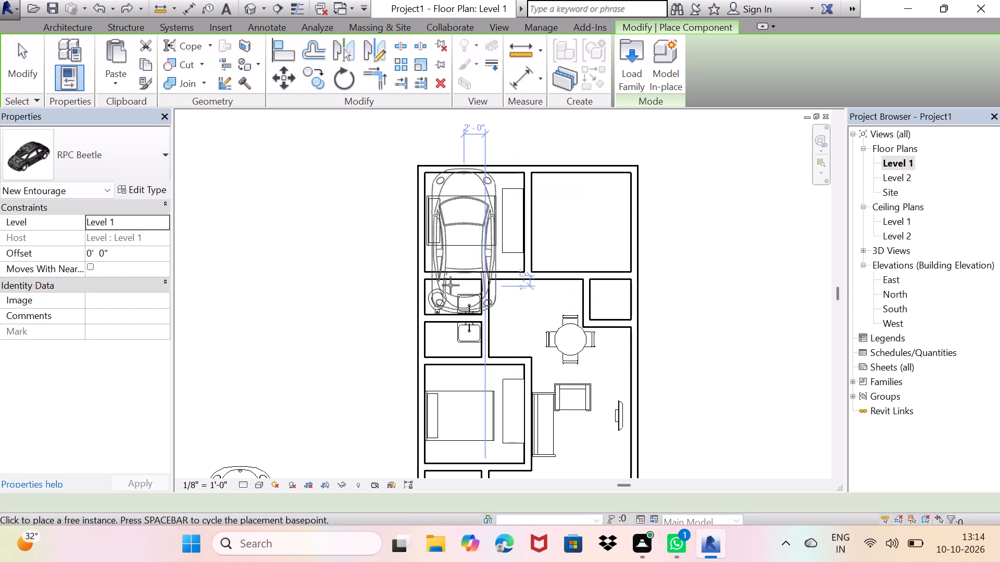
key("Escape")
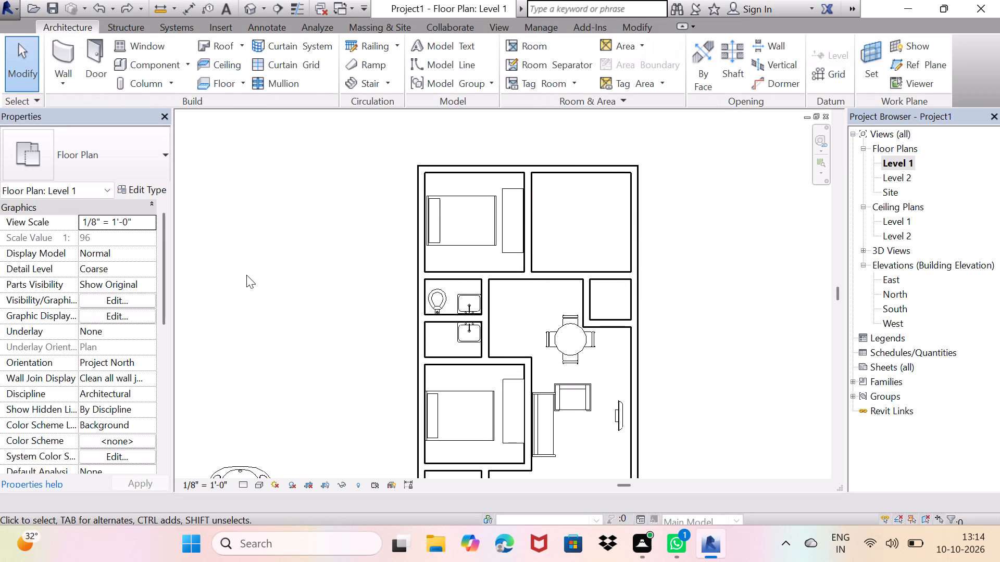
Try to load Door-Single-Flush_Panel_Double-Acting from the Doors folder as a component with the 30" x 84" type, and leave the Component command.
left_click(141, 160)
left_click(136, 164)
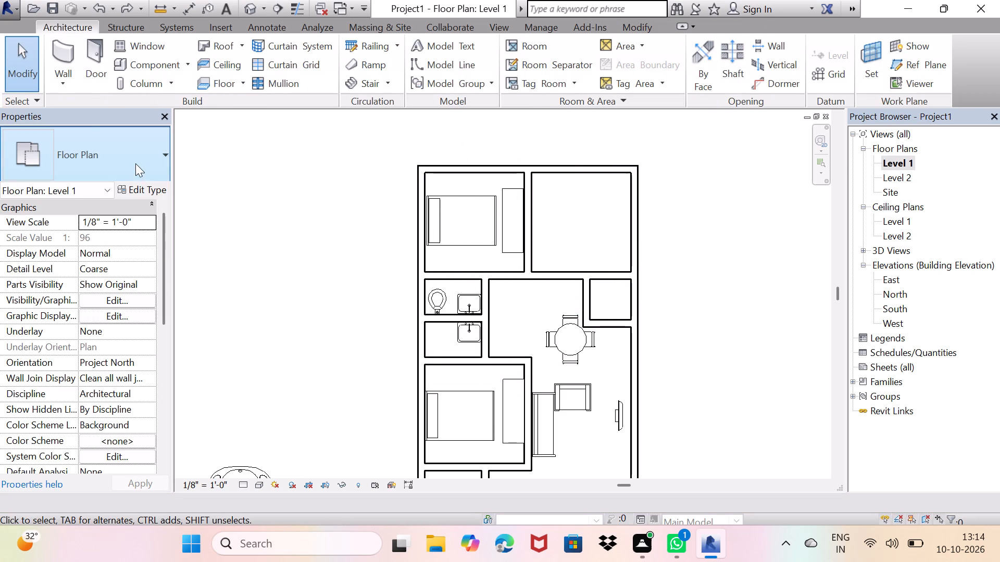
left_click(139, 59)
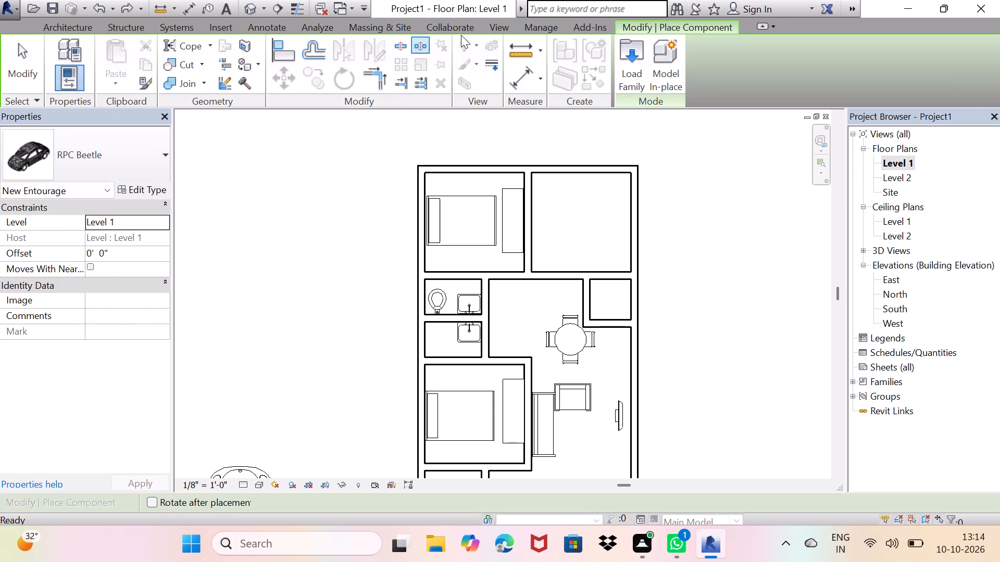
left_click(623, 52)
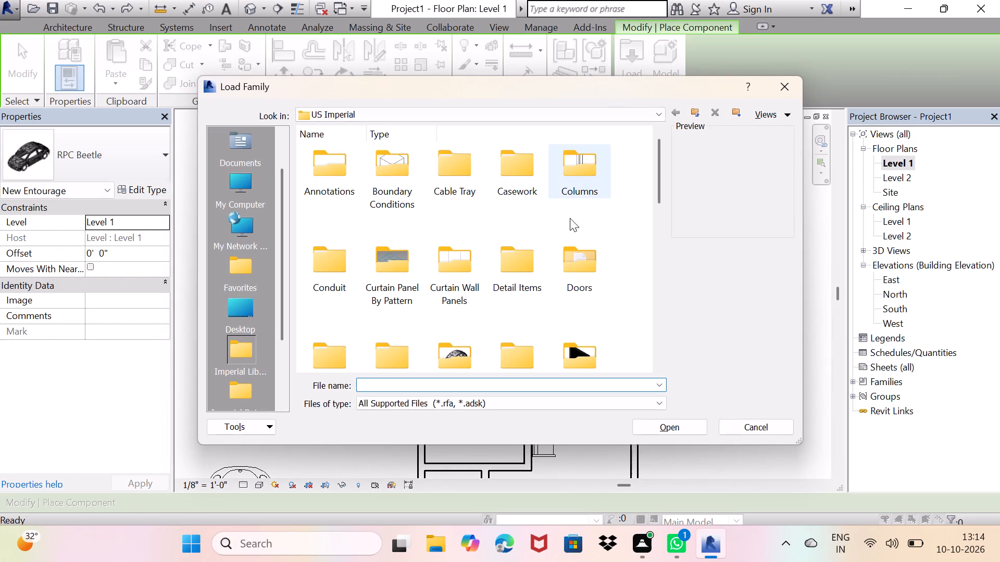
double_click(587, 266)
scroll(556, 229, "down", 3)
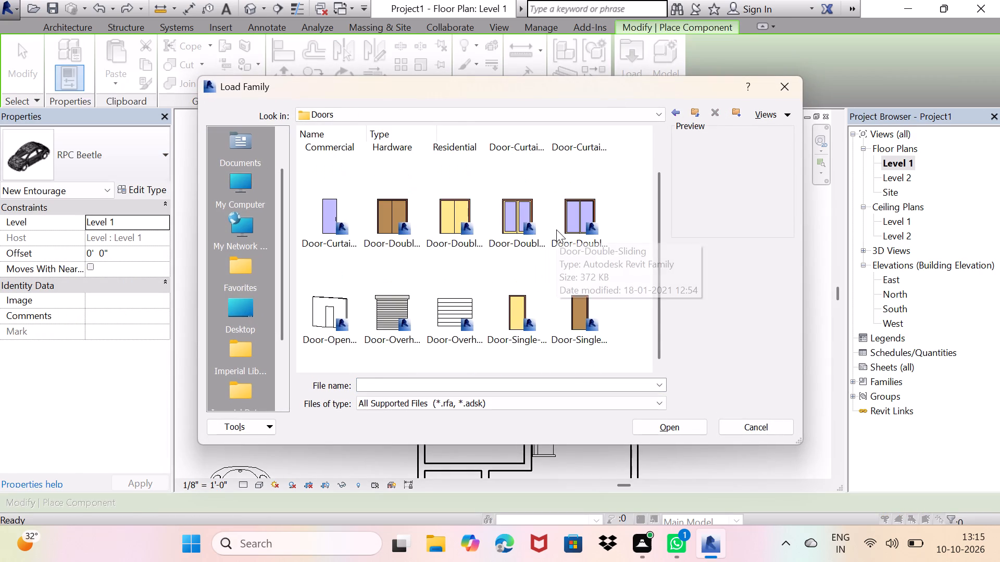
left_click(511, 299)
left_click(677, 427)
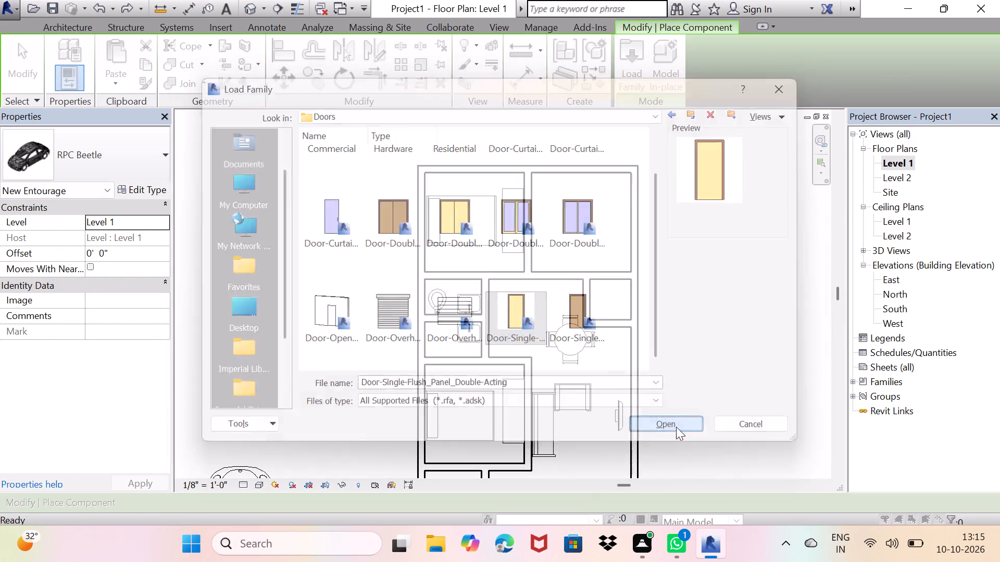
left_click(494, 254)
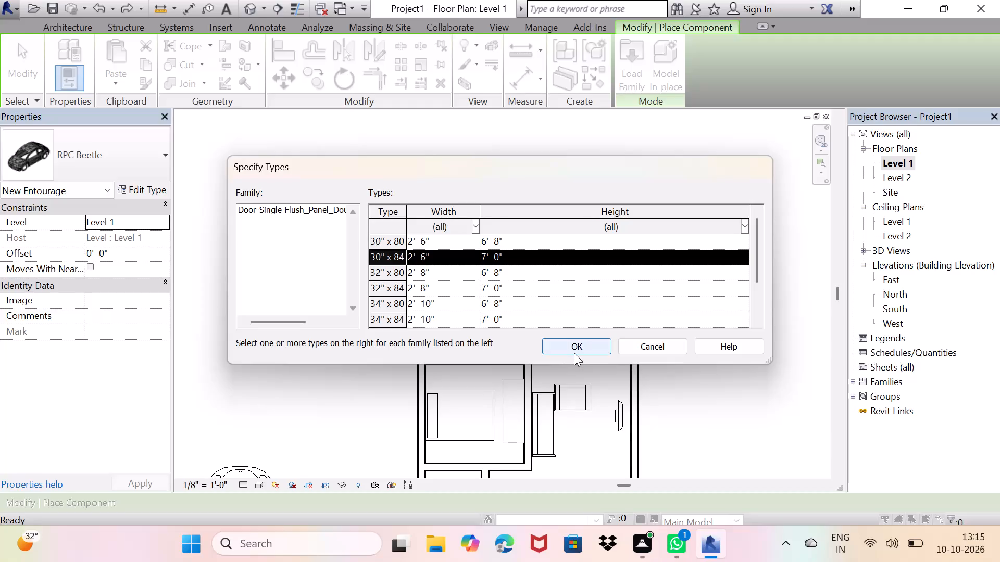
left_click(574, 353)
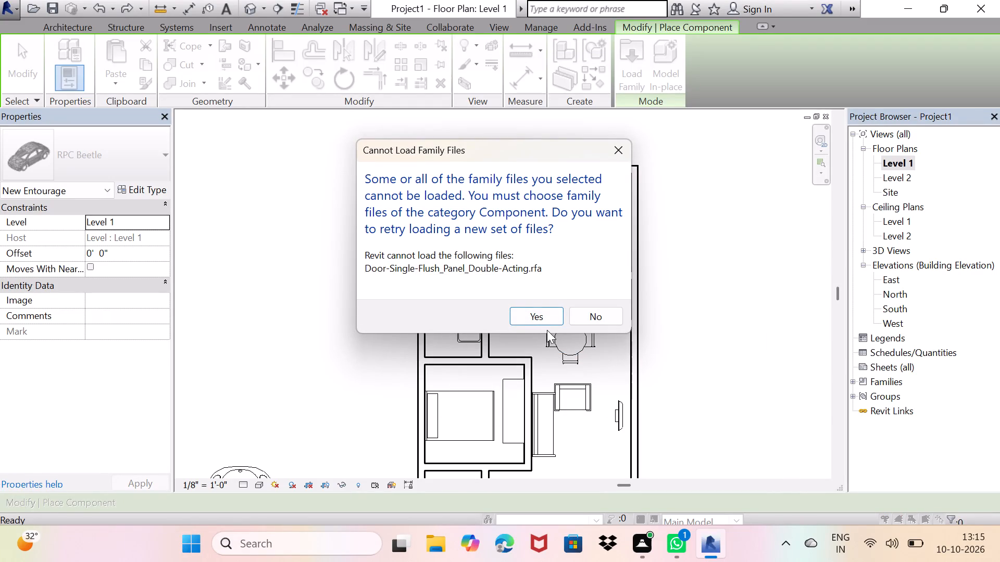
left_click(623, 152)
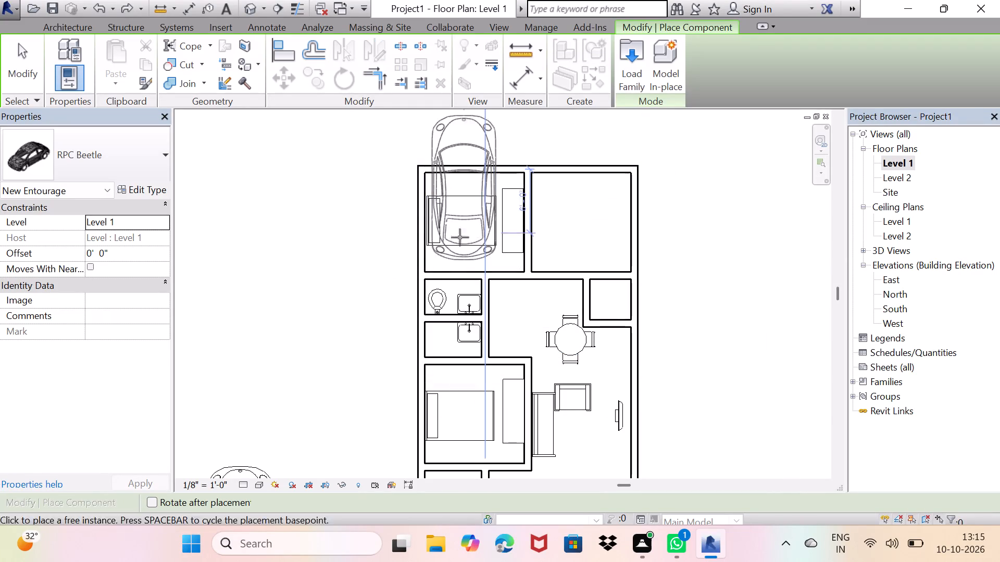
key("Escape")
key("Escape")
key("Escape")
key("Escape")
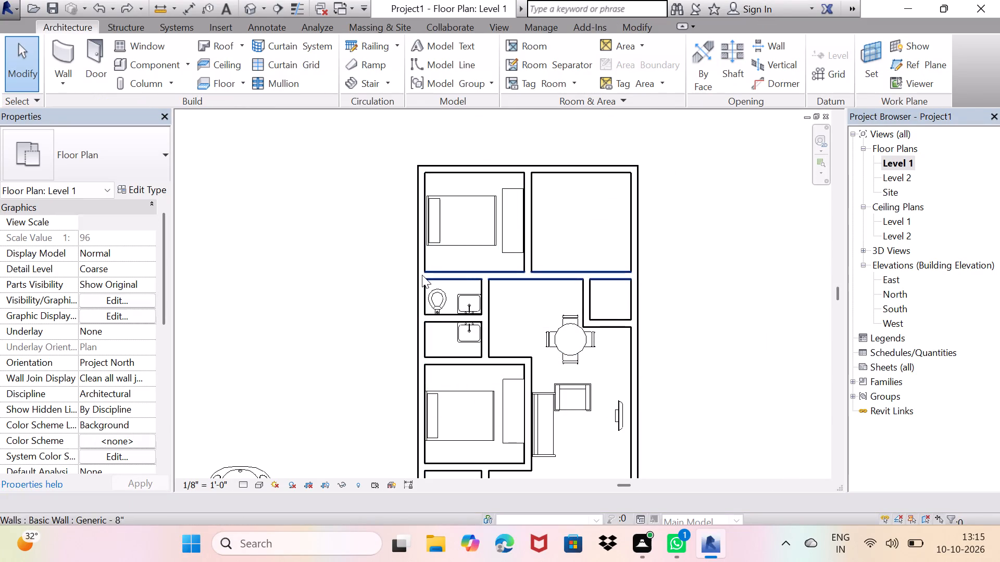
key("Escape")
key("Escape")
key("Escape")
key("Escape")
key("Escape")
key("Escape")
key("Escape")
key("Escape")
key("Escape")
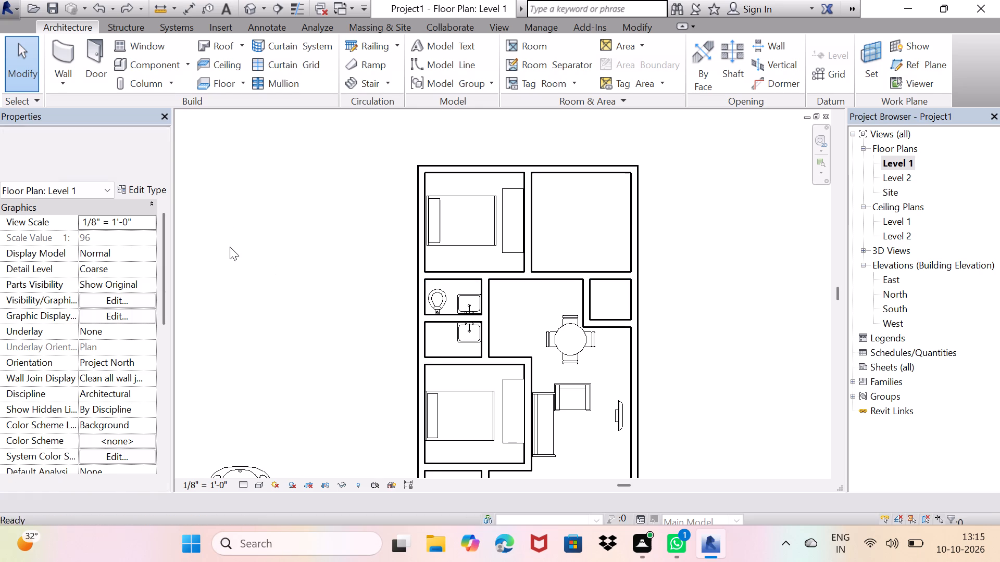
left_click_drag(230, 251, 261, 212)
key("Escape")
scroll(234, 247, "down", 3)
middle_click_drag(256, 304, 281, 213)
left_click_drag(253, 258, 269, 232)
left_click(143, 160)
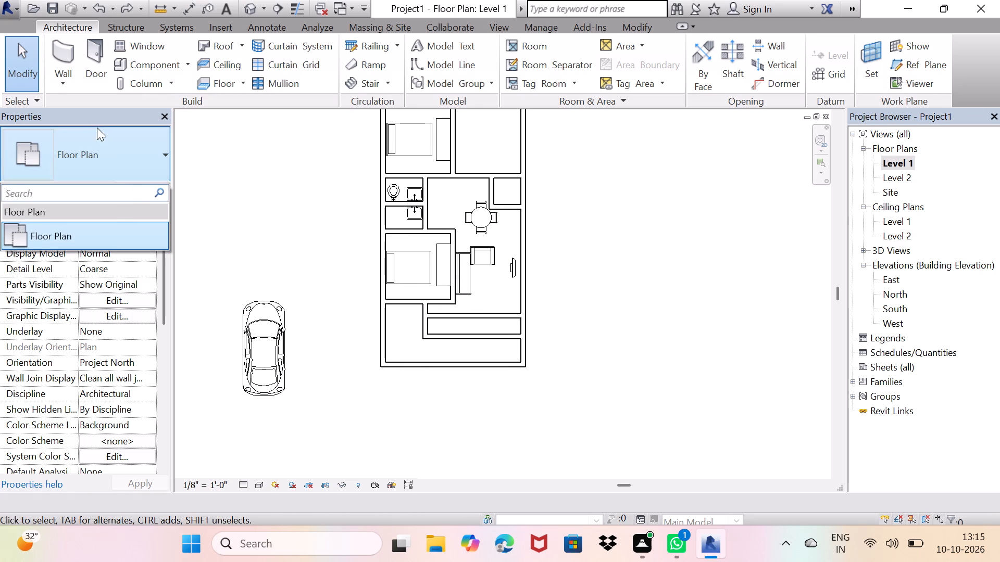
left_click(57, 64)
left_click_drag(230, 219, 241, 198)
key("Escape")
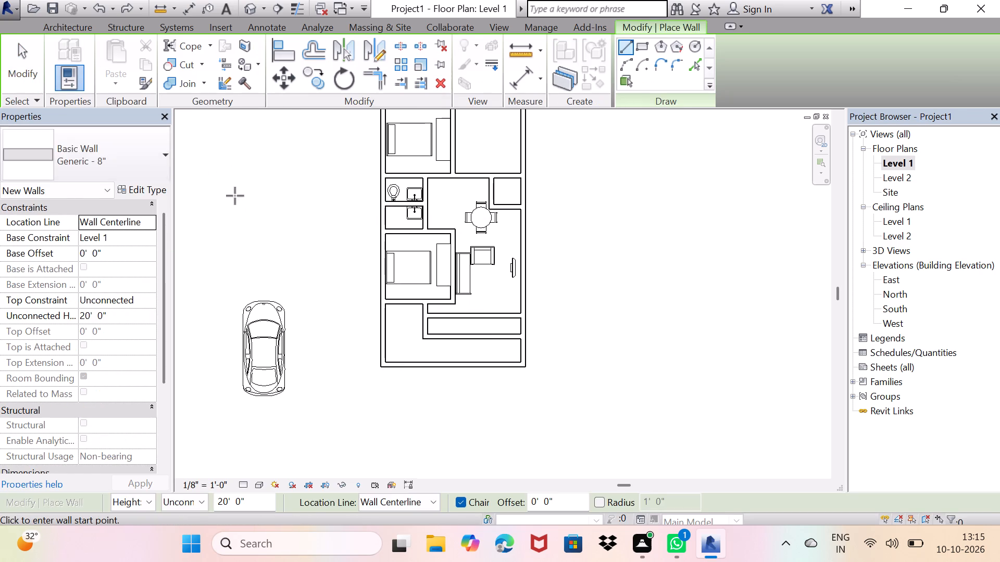
Look through the loaded component types, from the beds and chairs to the toilets and TVs, for a suitable family.
left_click(66, 31)
left_click(160, 62)
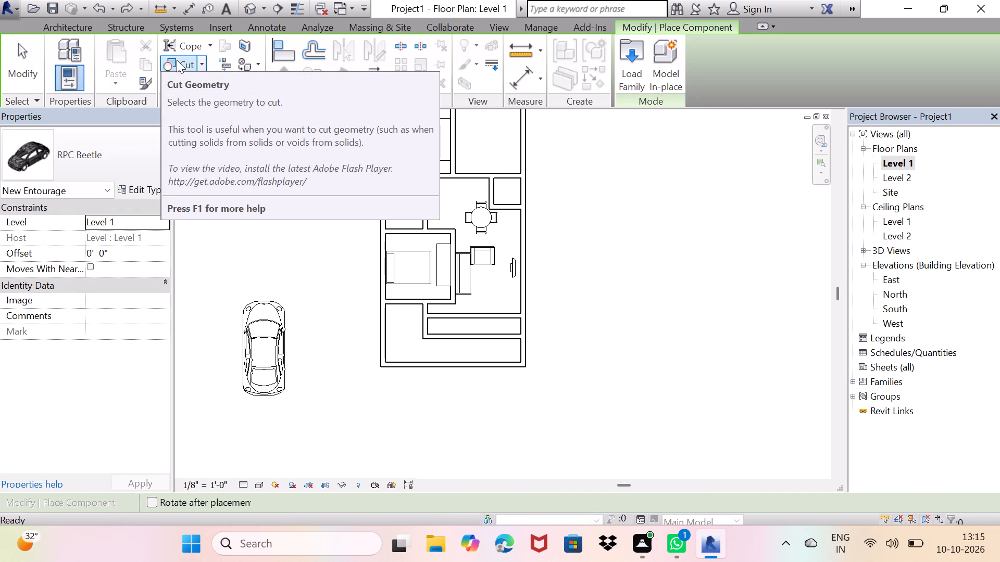
middle_click_drag(177, 60, 186, 120)
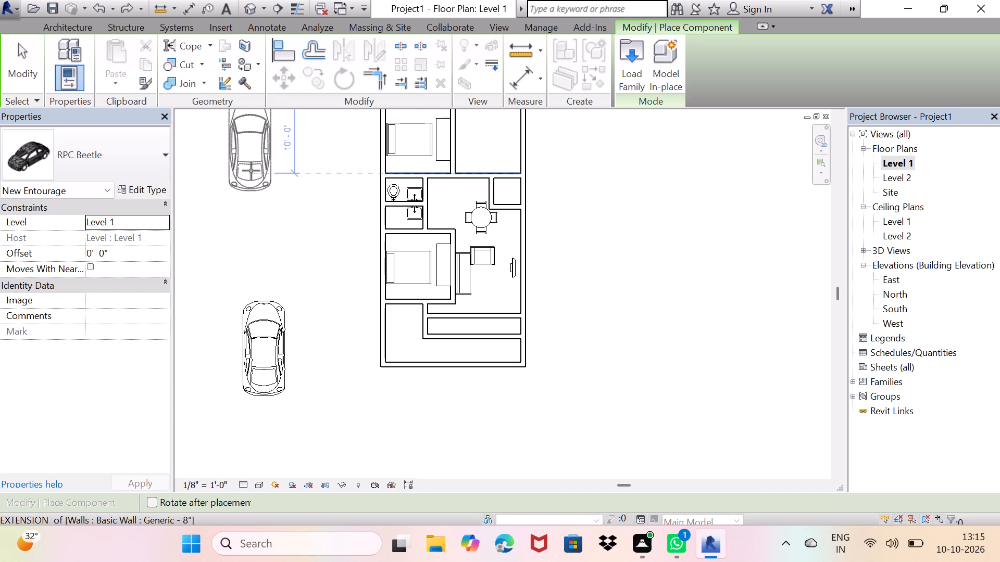
left_click(136, 170)
scroll(102, 245, "up", 8)
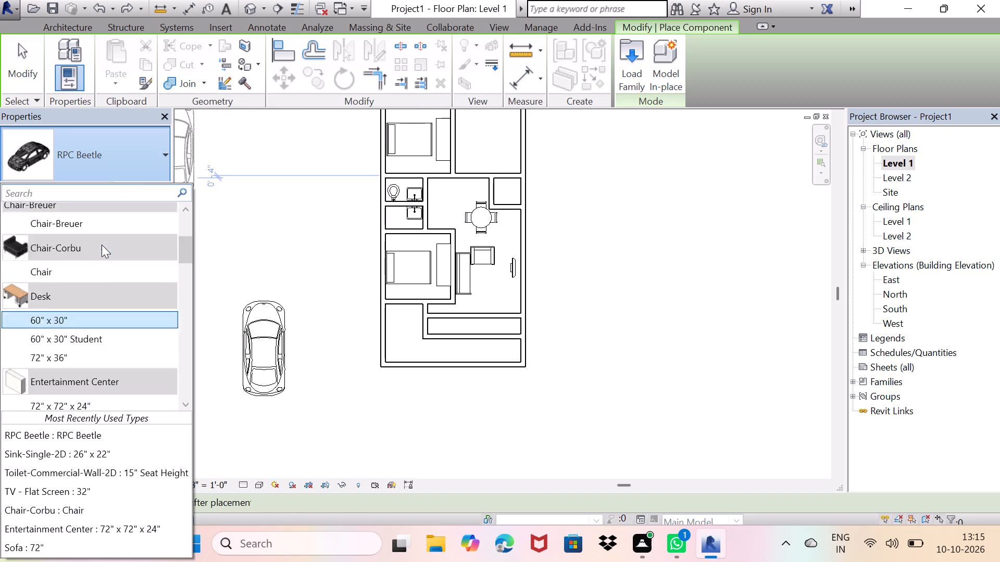
scroll(102, 245, "up", 10)
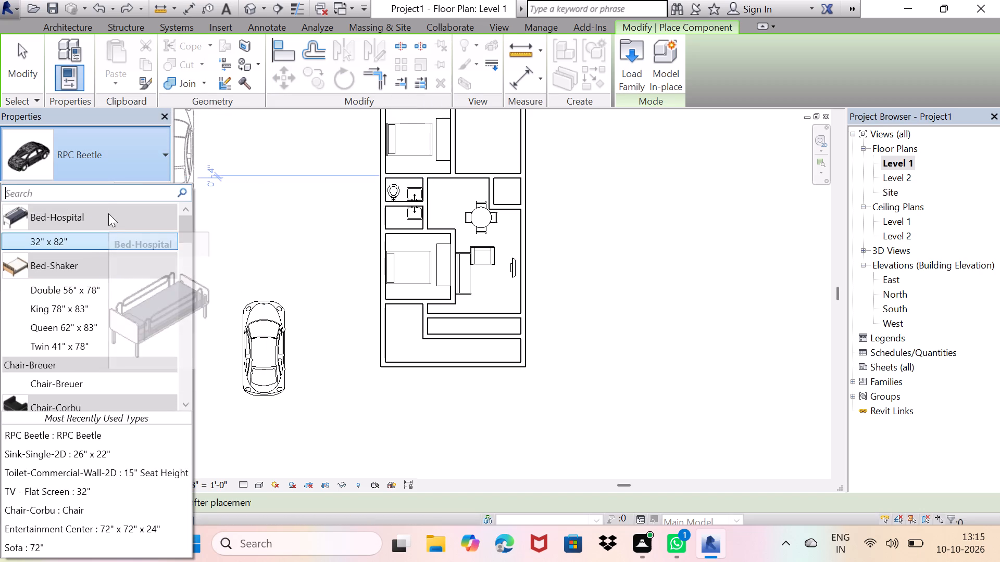
scroll(104, 251, "down", 19)
scroll(104, 255, "down", 20)
scroll(104, 255, "down", 4)
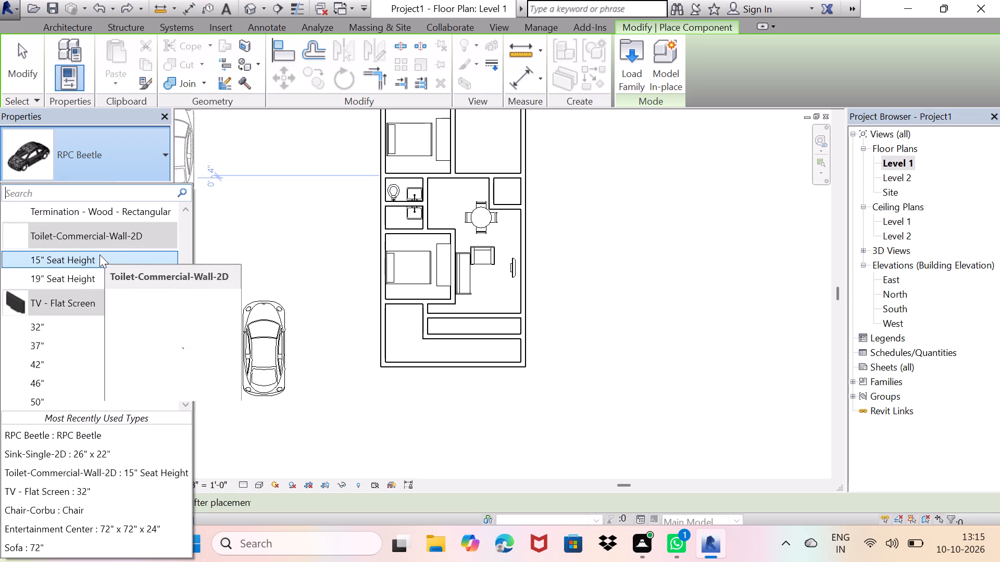
scroll(88, 311, "down", 2)
scroll(76, 295, "up", 7)
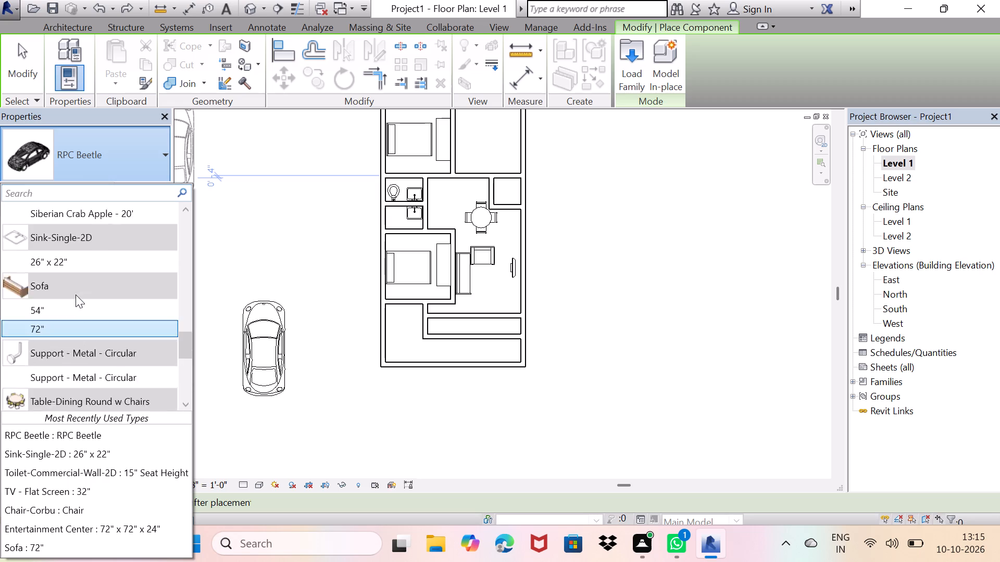
scroll(76, 295, "up", 12)
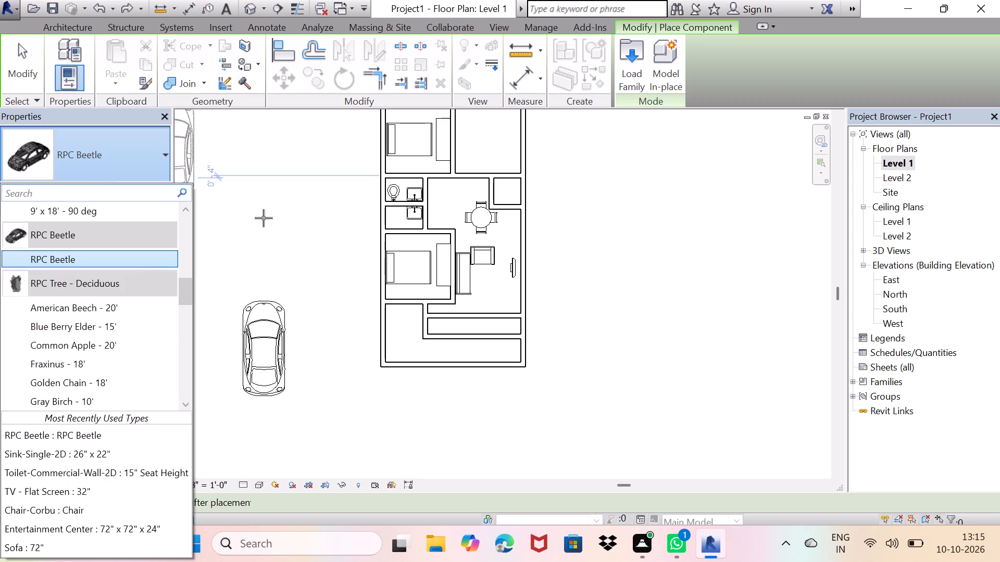
key("Escape")
key("Escape")
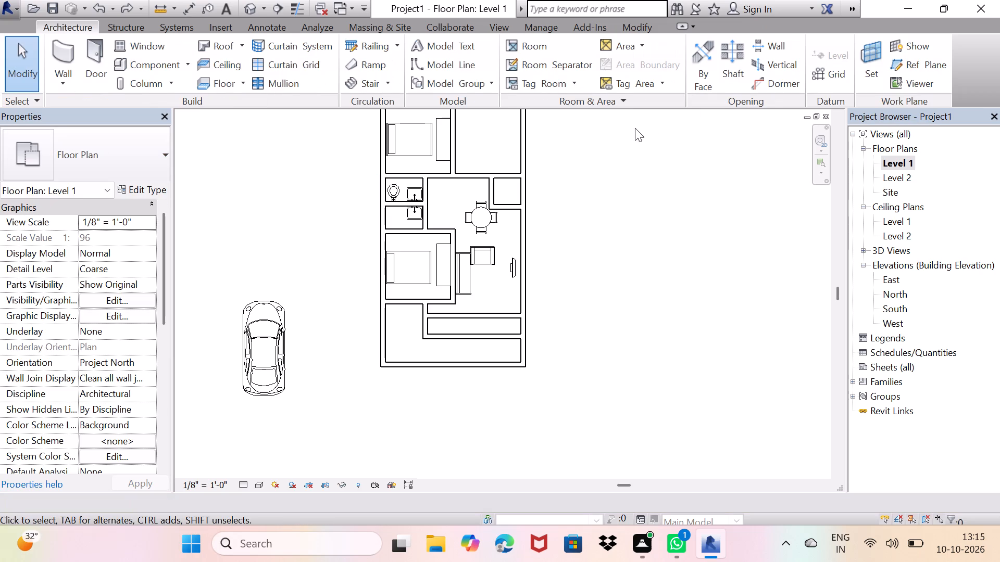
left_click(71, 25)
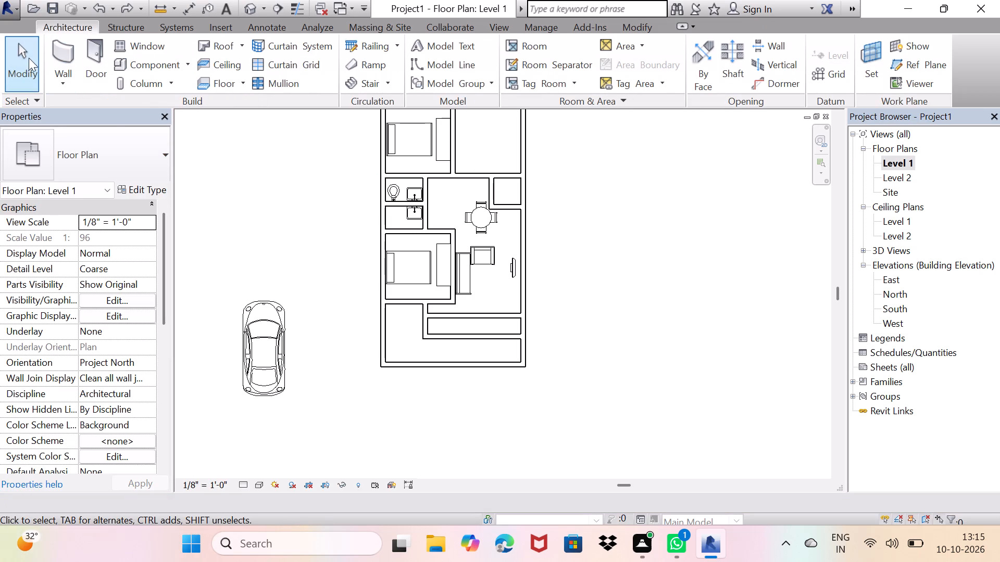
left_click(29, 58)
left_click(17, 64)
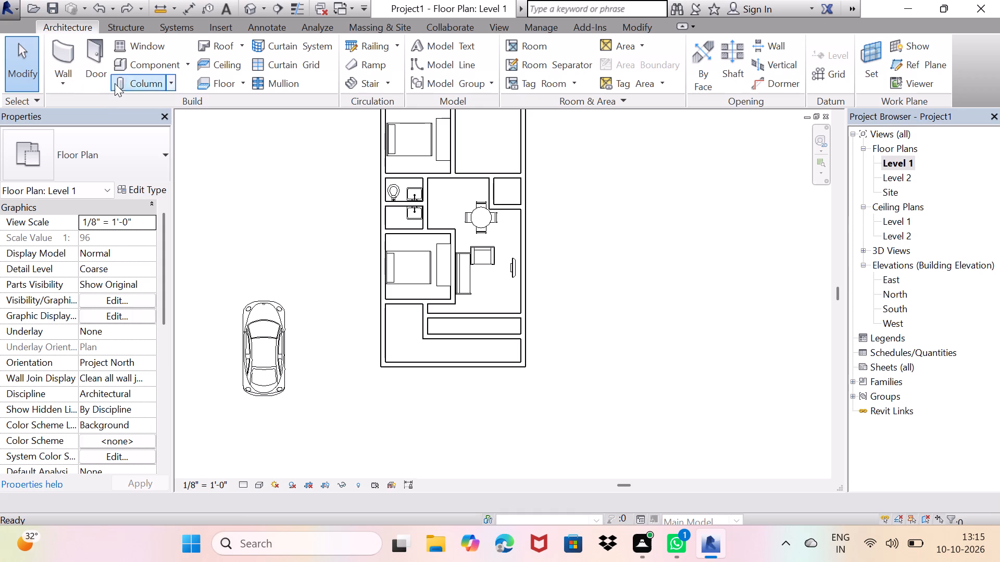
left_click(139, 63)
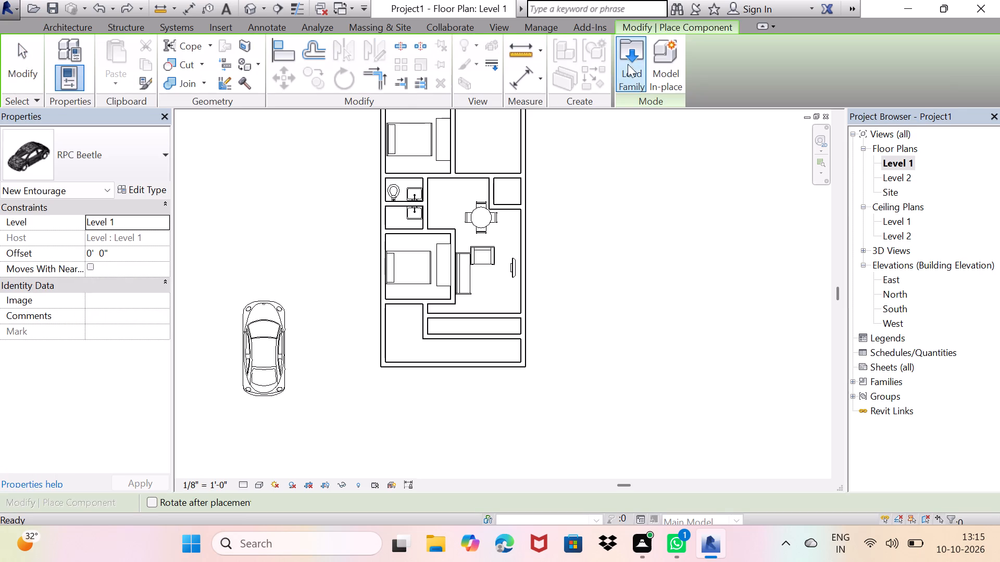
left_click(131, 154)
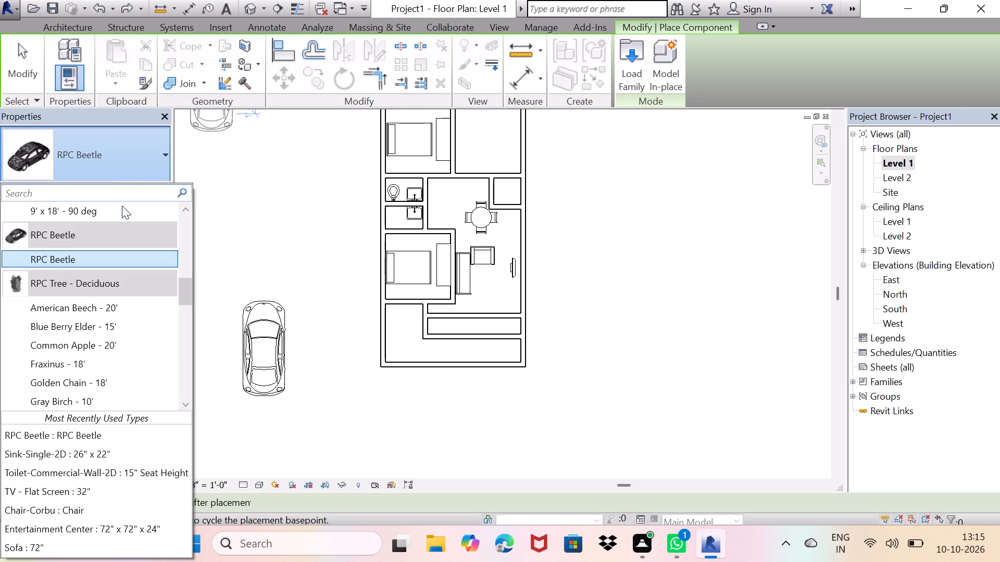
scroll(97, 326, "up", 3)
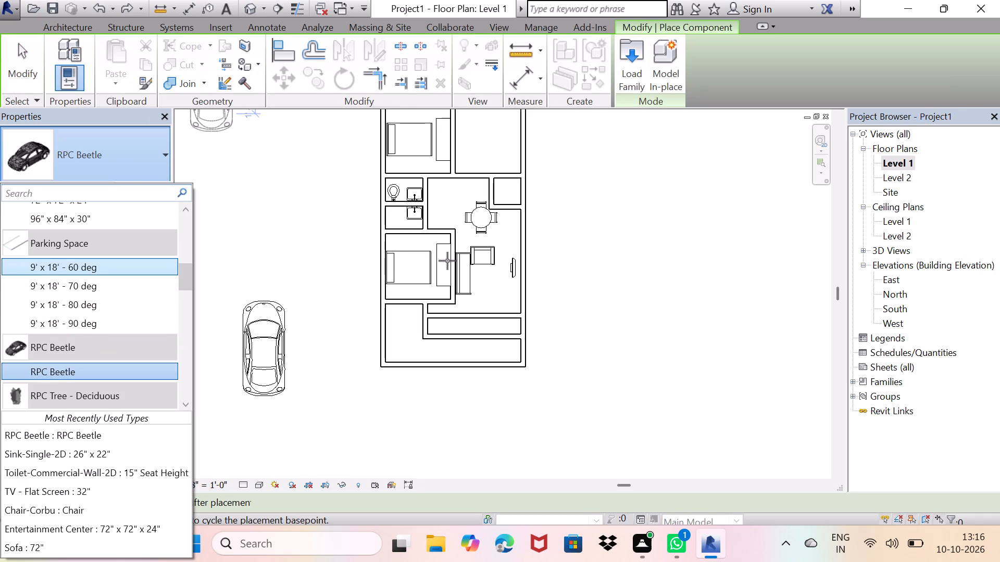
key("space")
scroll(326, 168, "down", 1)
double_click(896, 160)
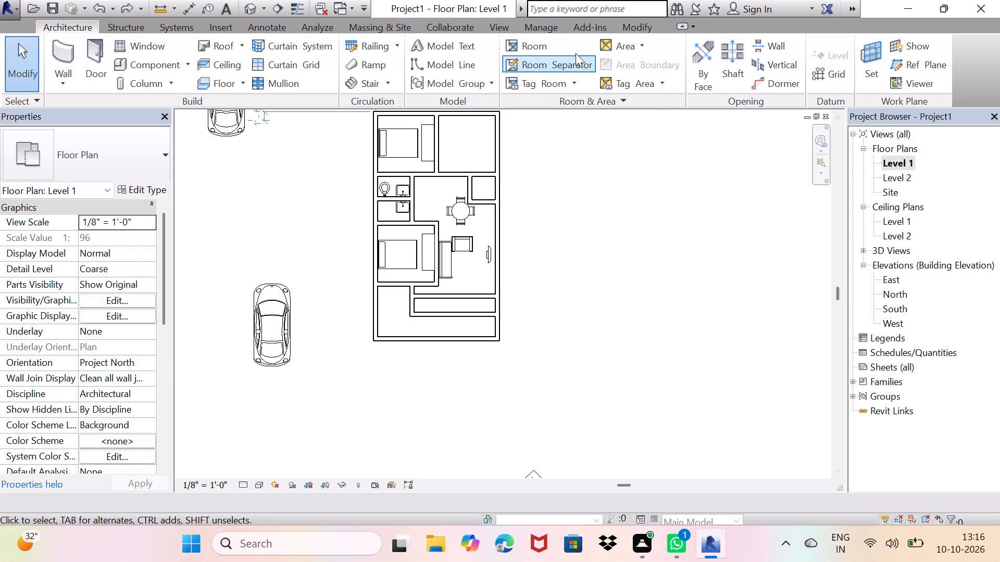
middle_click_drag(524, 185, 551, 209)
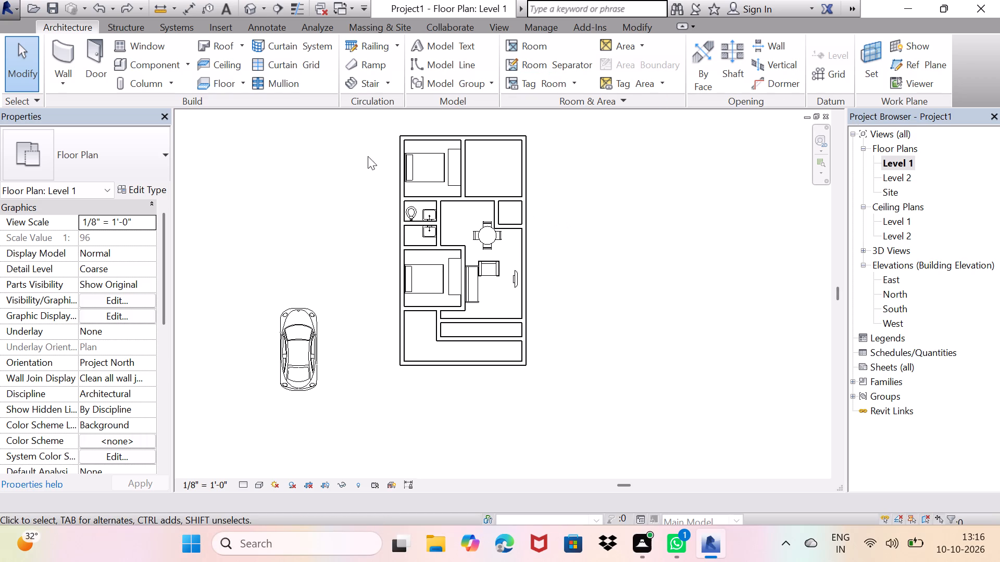
Examine the US Imperial family library, including its Openings, Furniture System and Detail Items folders, for a family to load as a component.
double_click(146, 68)
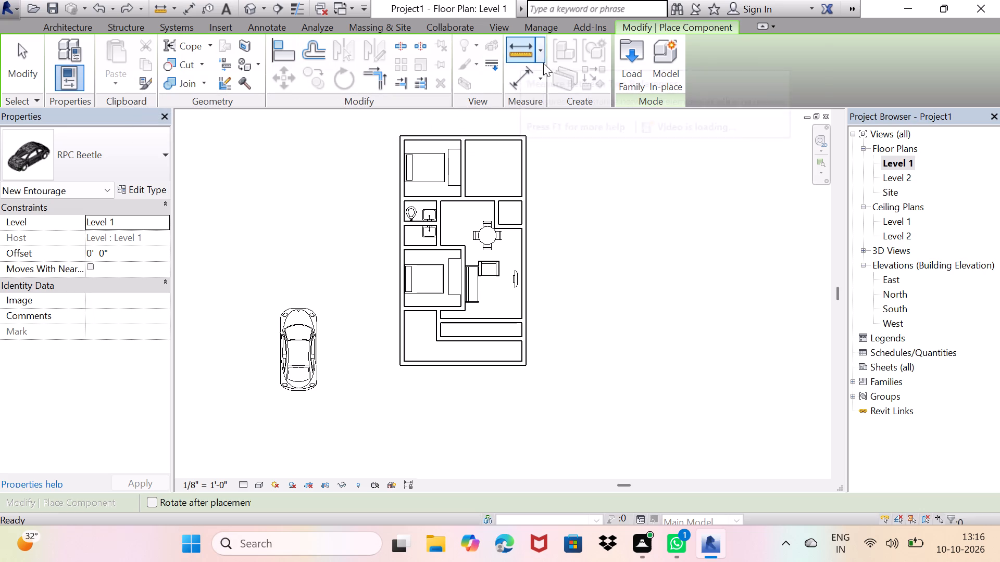
double_click(632, 58)
scroll(505, 157, "down", 2)
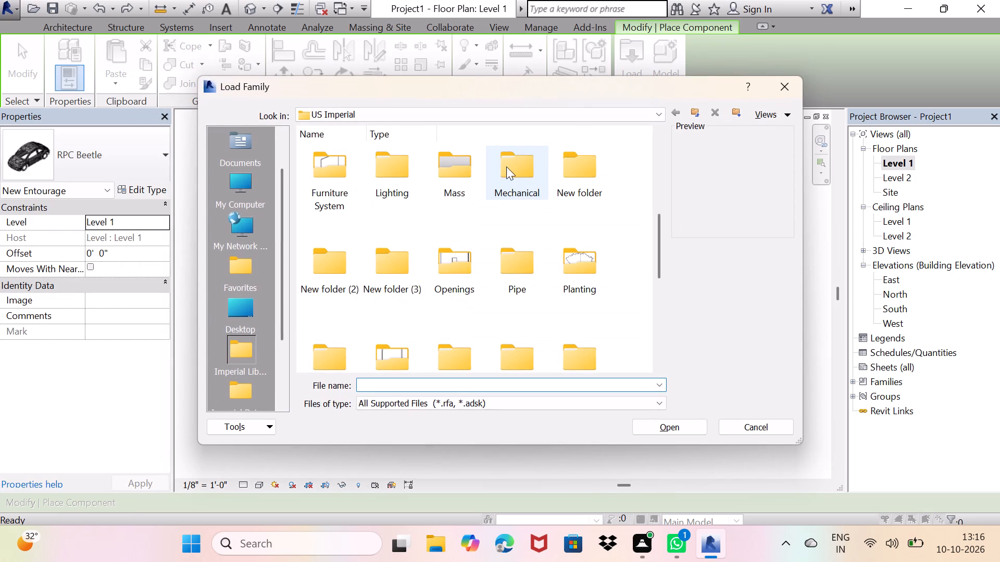
scroll(494, 220, "up", 1)
scroll(494, 221, "down", 1)
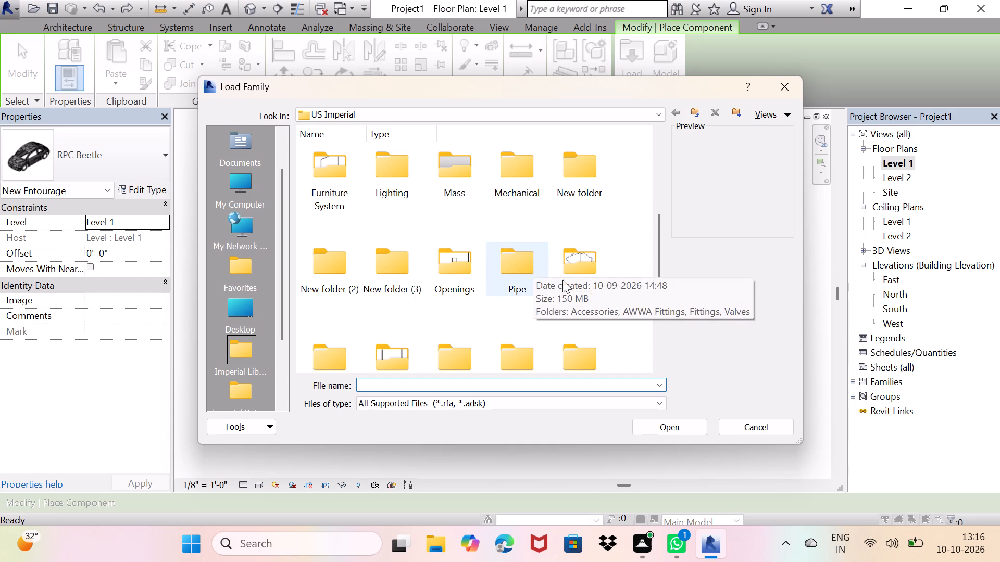
double_click(471, 276)
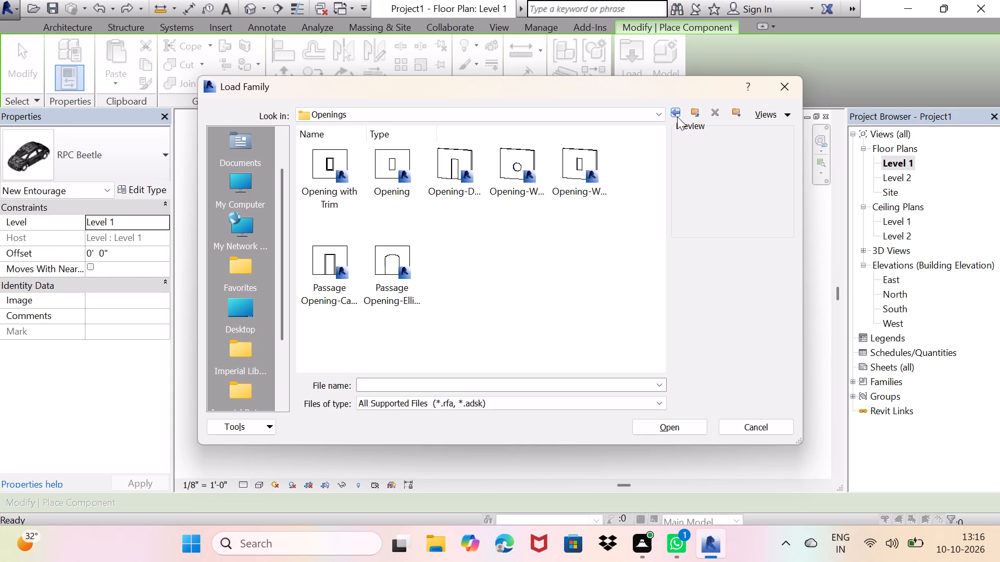
left_click(677, 114)
scroll(423, 265, "down", 2)
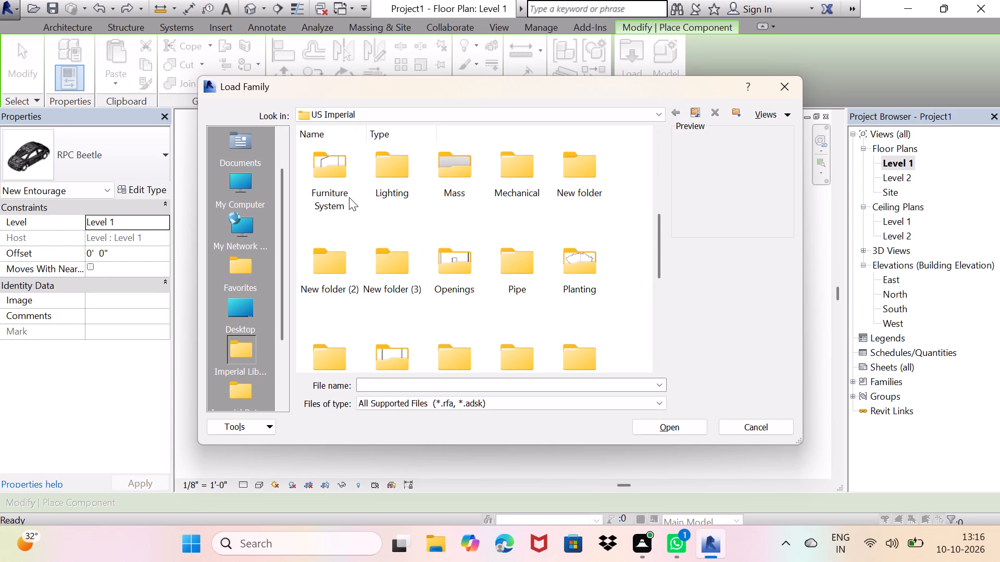
double_click(349, 187)
double_click(336, 177)
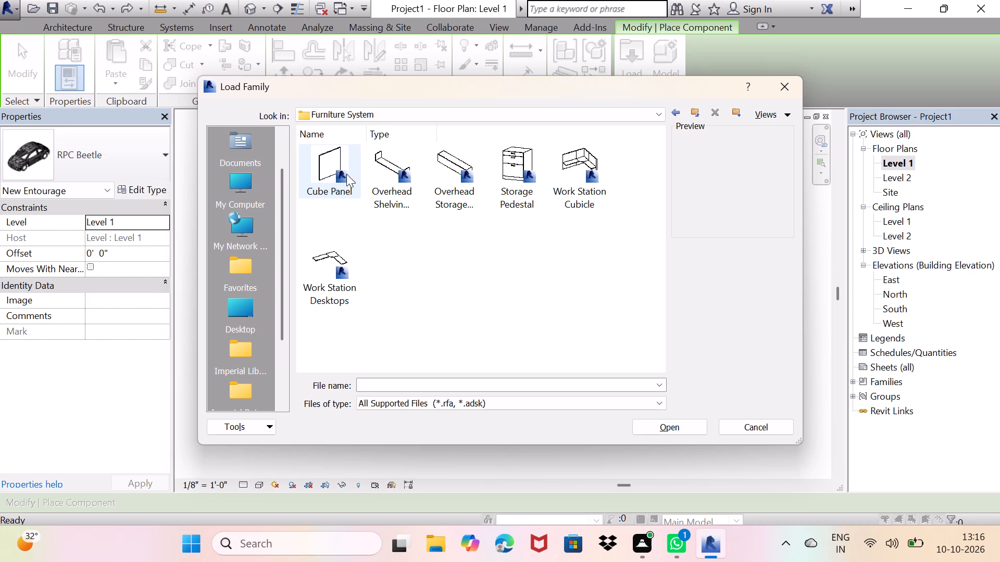
left_click(679, 109)
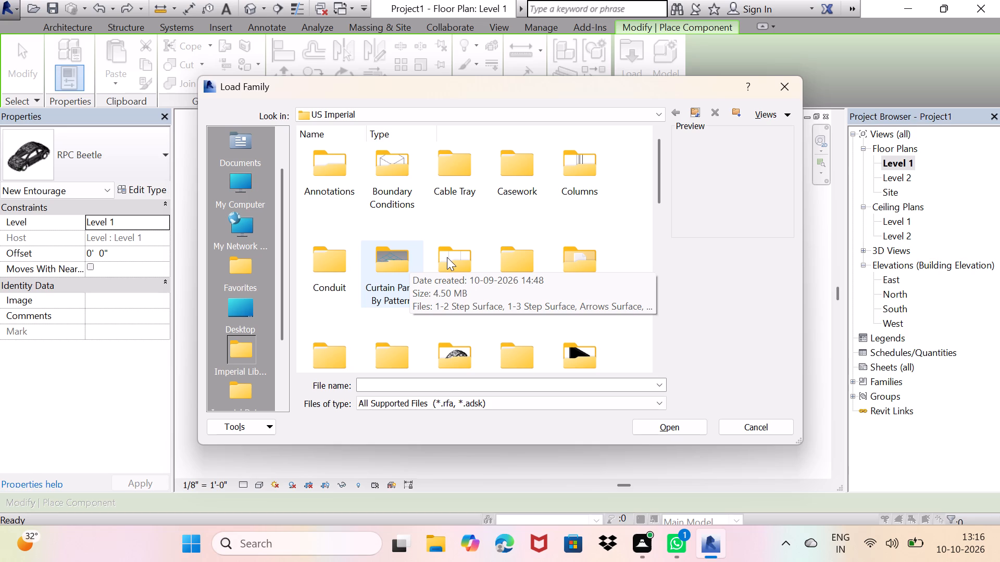
left_click(510, 251)
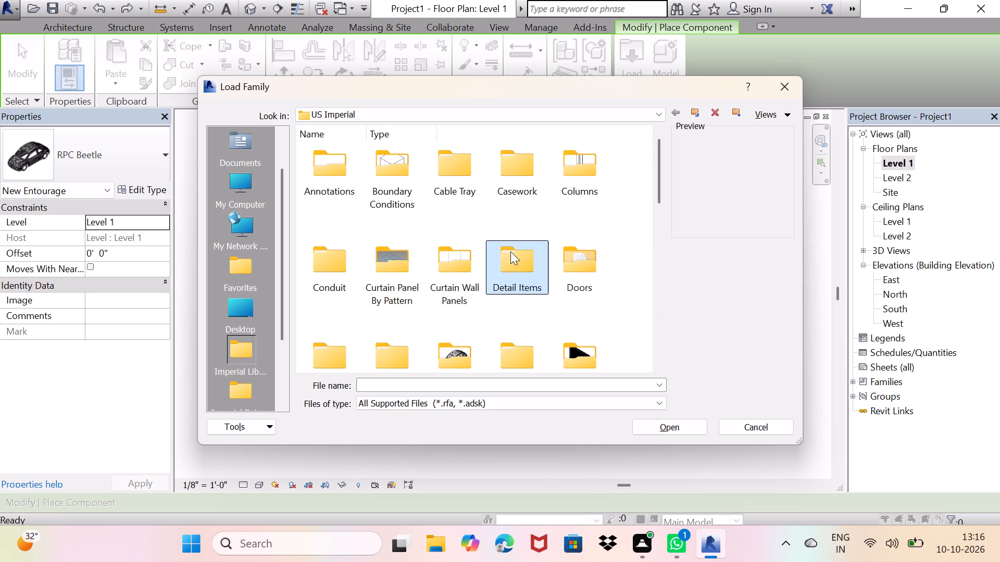
left_click(510, 251)
scroll(394, 210, "down", 2)
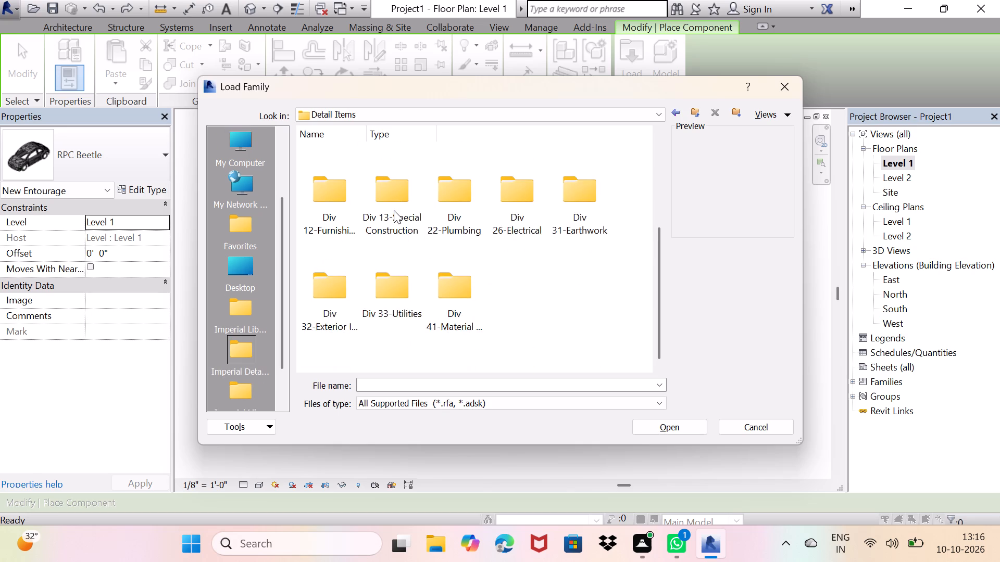
scroll(394, 210, "up", 2)
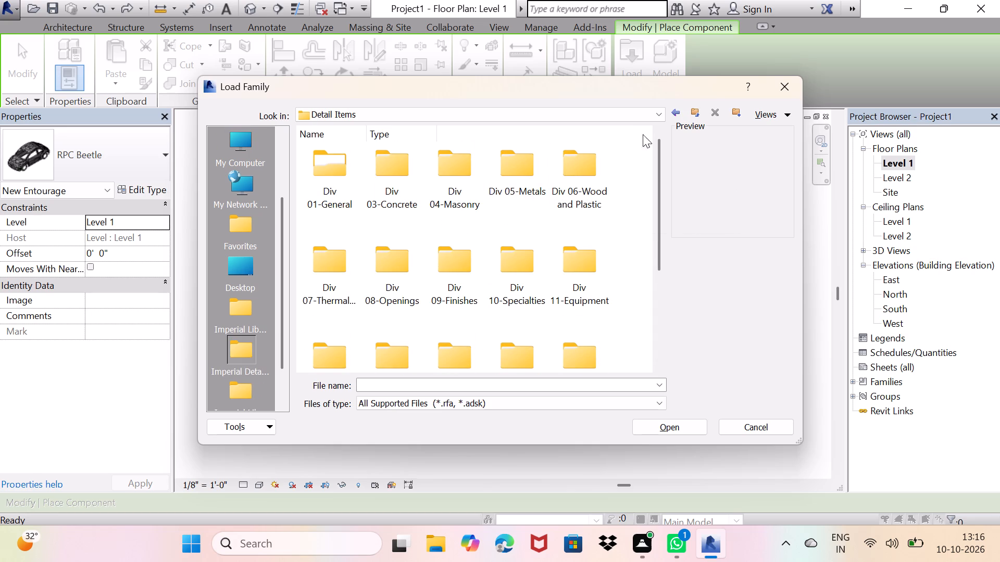
left_click(674, 114)
scroll(445, 173, "down", 2)
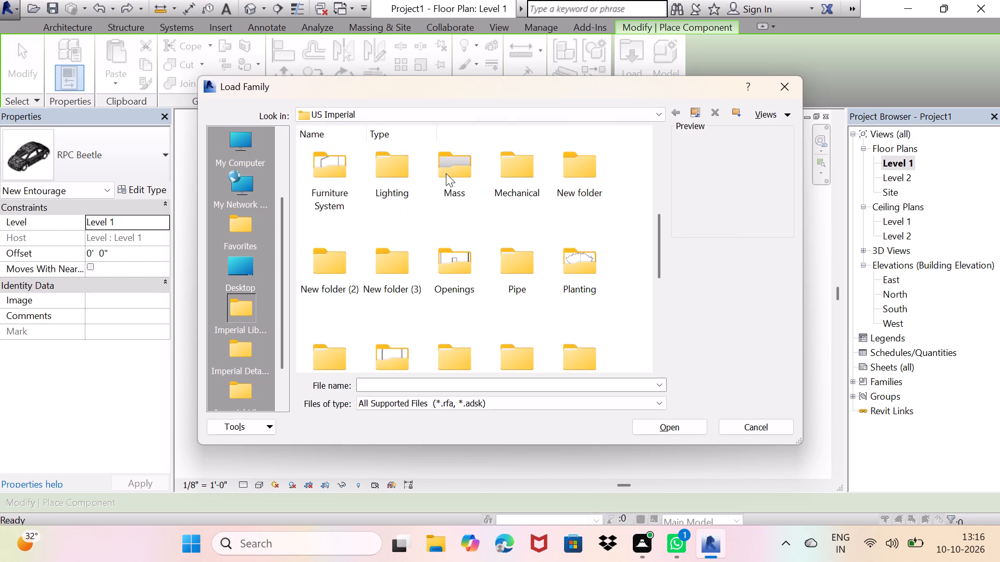
scroll(446, 173, "down", 1)
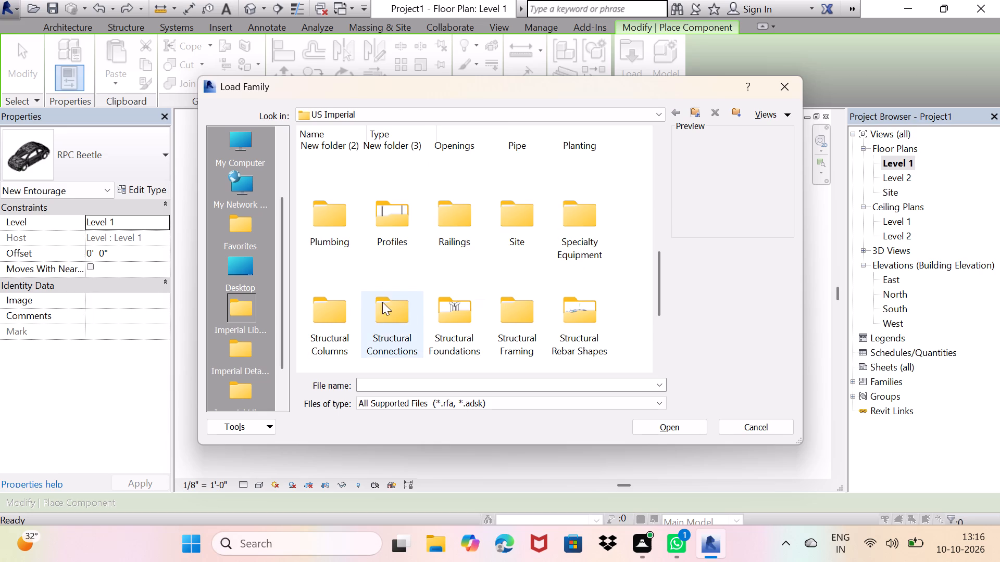
scroll(358, 289, "up", 2)
scroll(316, 239, "up", 3)
scroll(334, 201, "up", 3)
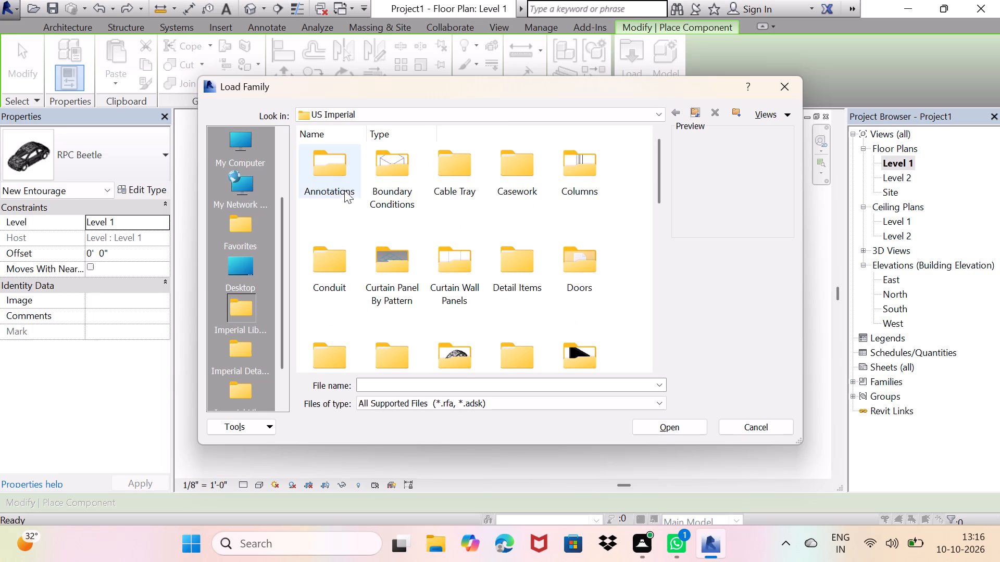
scroll(441, 203, "up", 4)
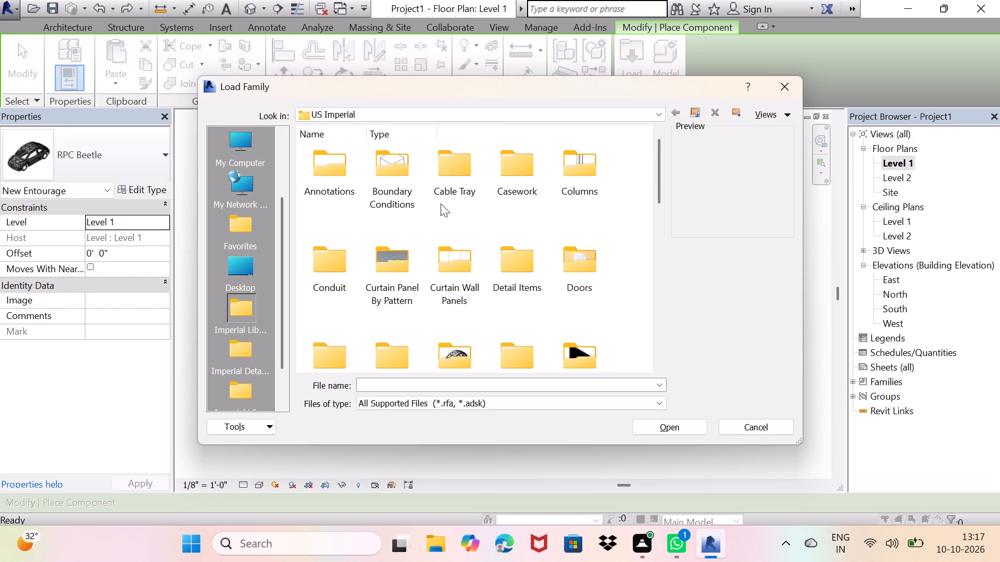
scroll(455, 198, "up", 3)
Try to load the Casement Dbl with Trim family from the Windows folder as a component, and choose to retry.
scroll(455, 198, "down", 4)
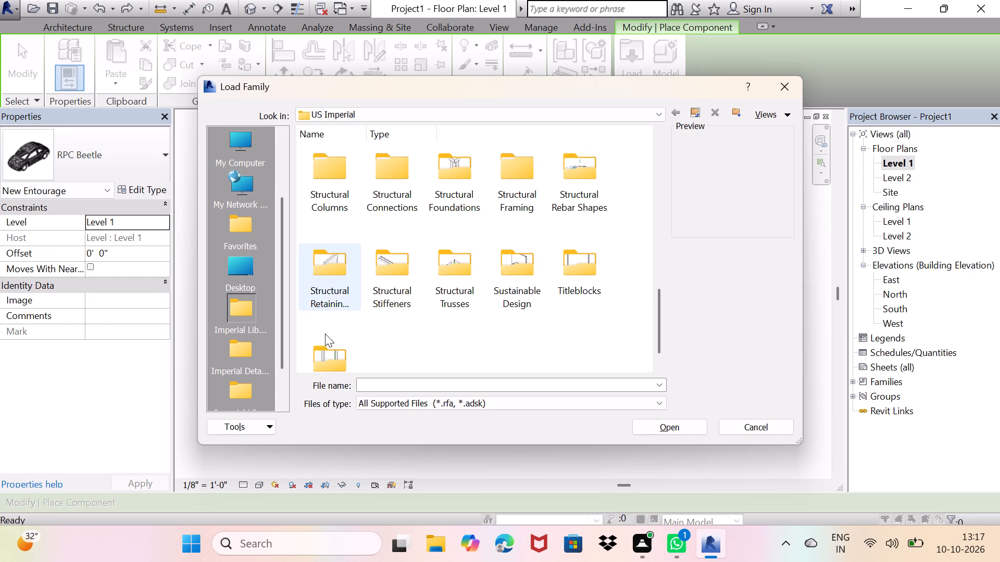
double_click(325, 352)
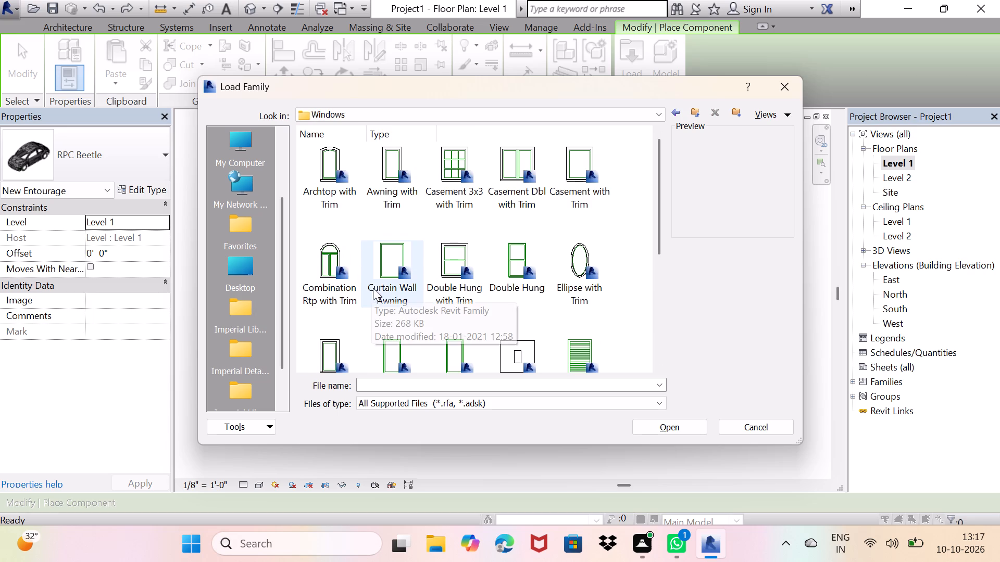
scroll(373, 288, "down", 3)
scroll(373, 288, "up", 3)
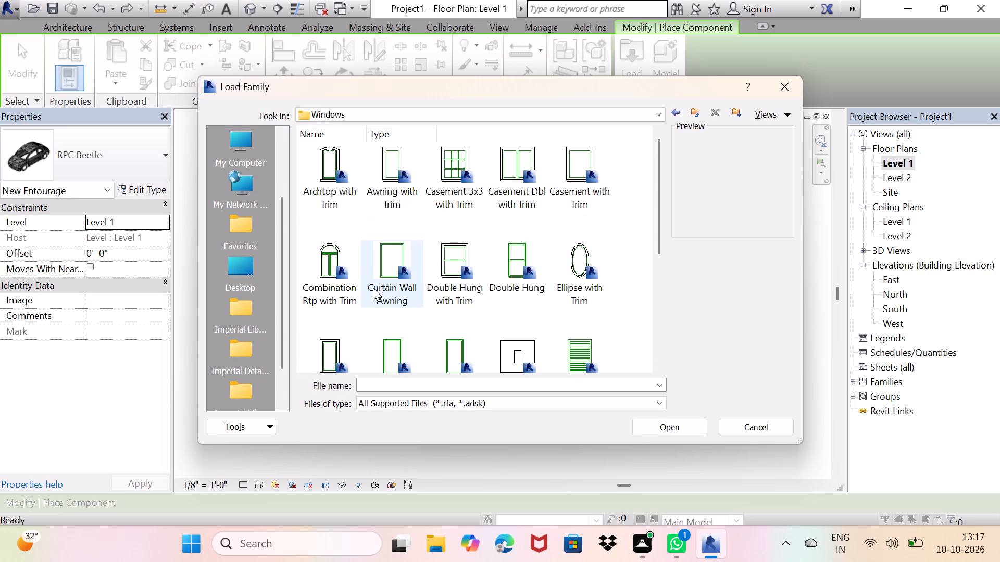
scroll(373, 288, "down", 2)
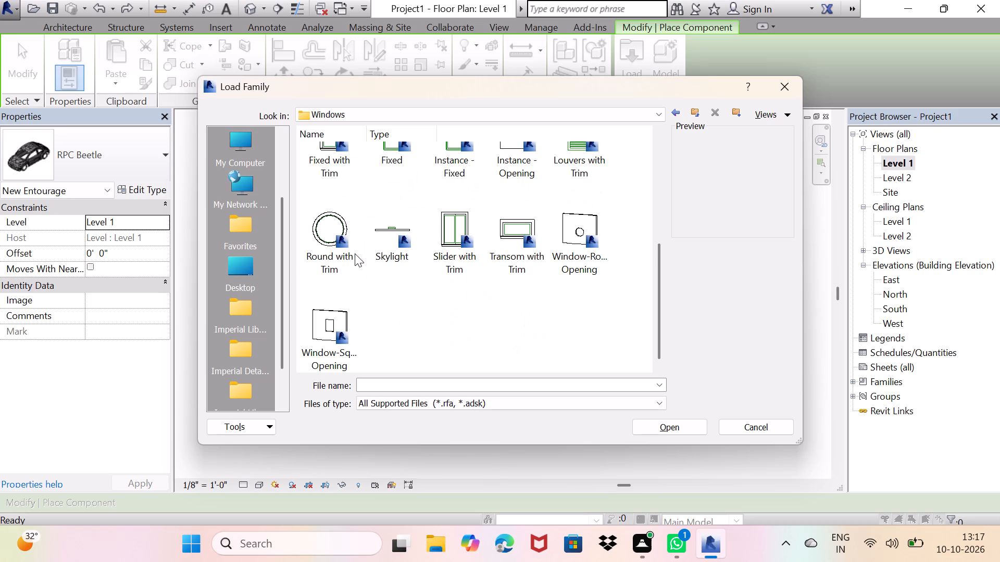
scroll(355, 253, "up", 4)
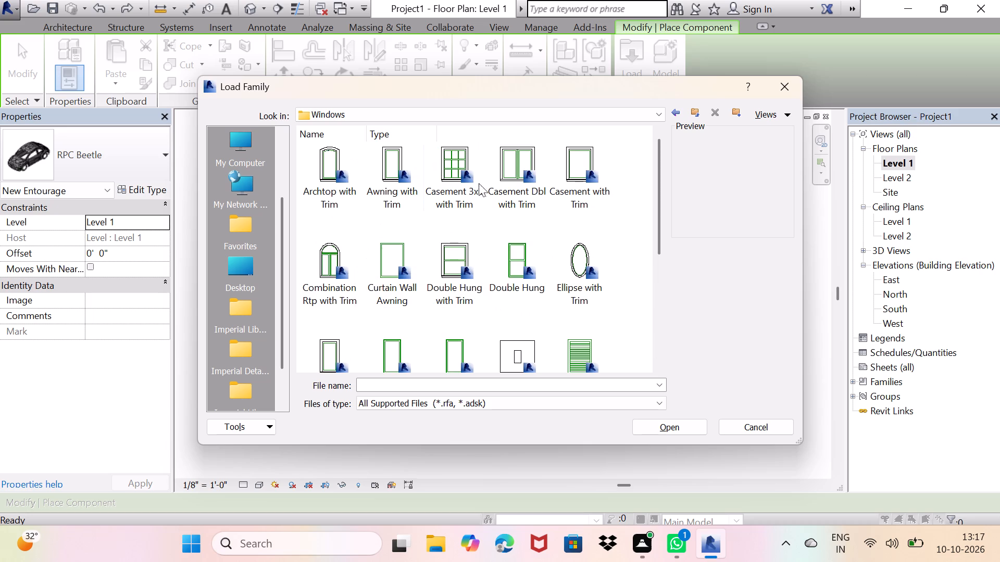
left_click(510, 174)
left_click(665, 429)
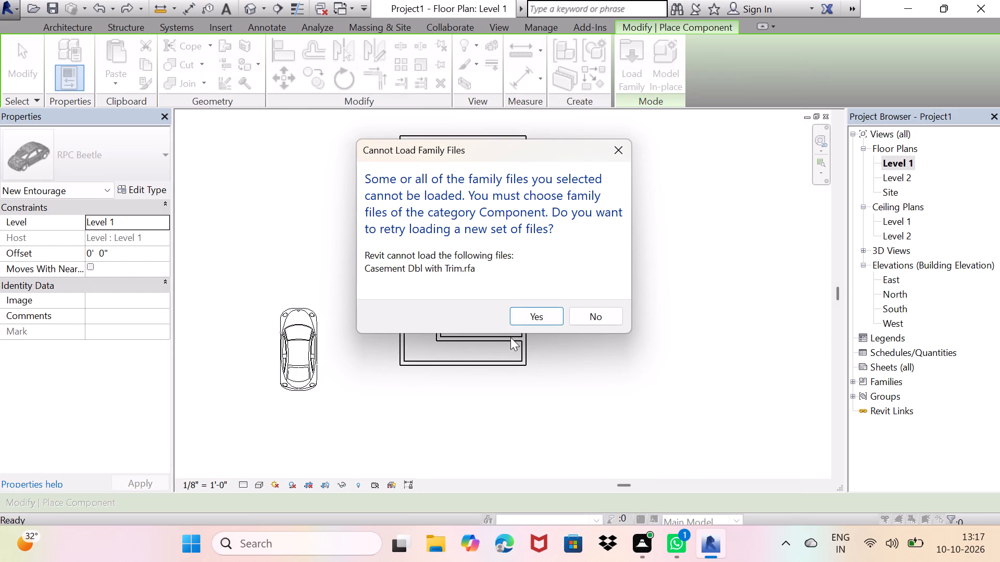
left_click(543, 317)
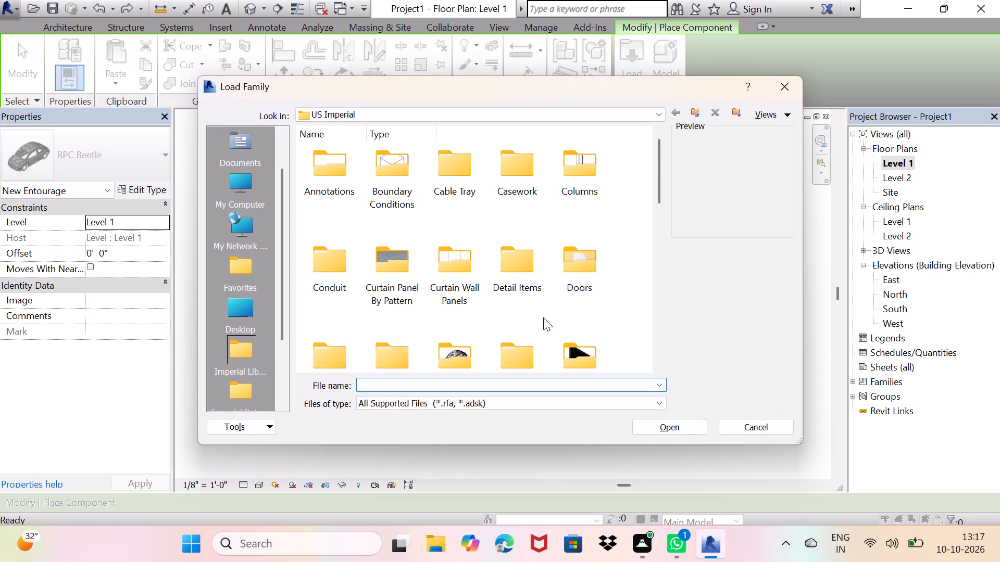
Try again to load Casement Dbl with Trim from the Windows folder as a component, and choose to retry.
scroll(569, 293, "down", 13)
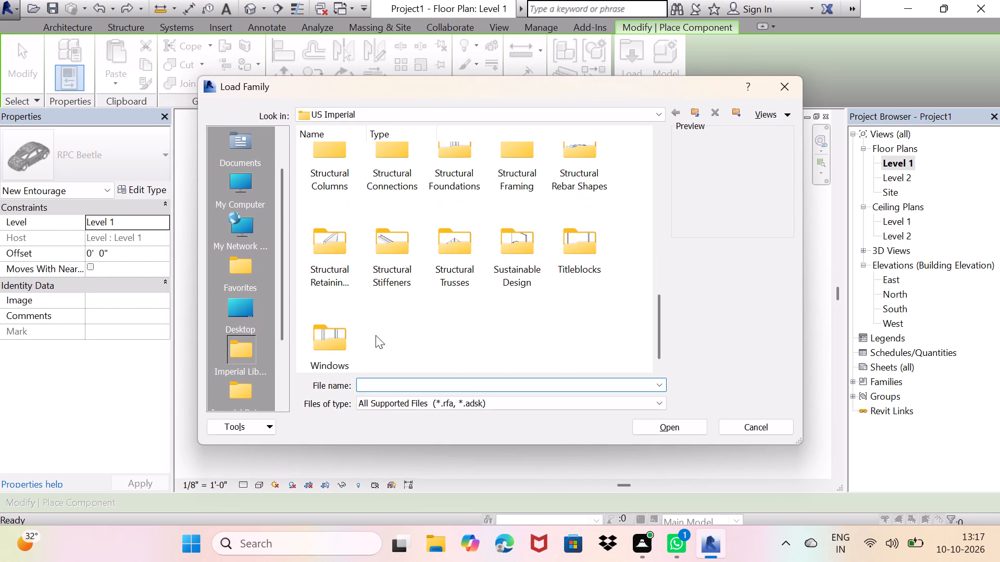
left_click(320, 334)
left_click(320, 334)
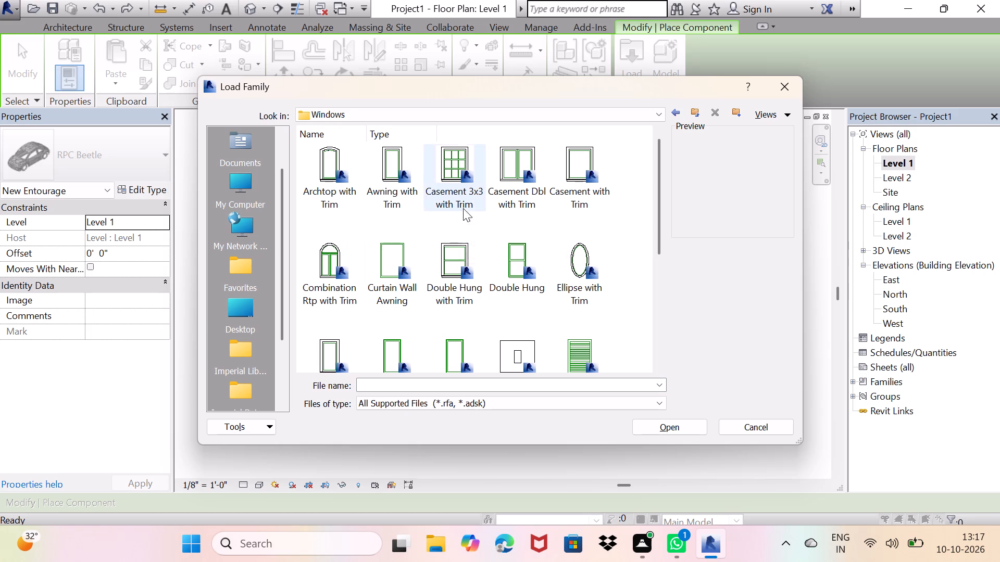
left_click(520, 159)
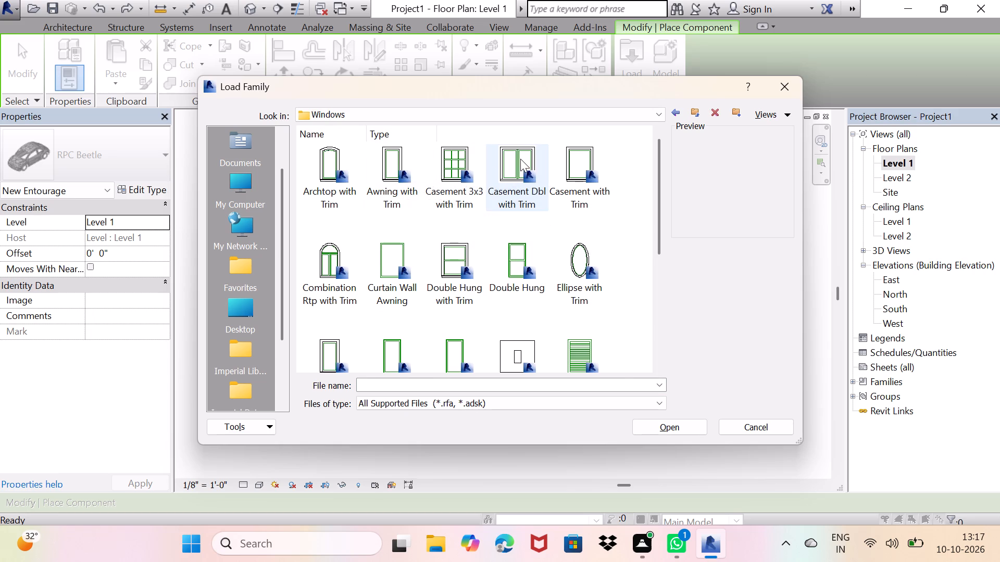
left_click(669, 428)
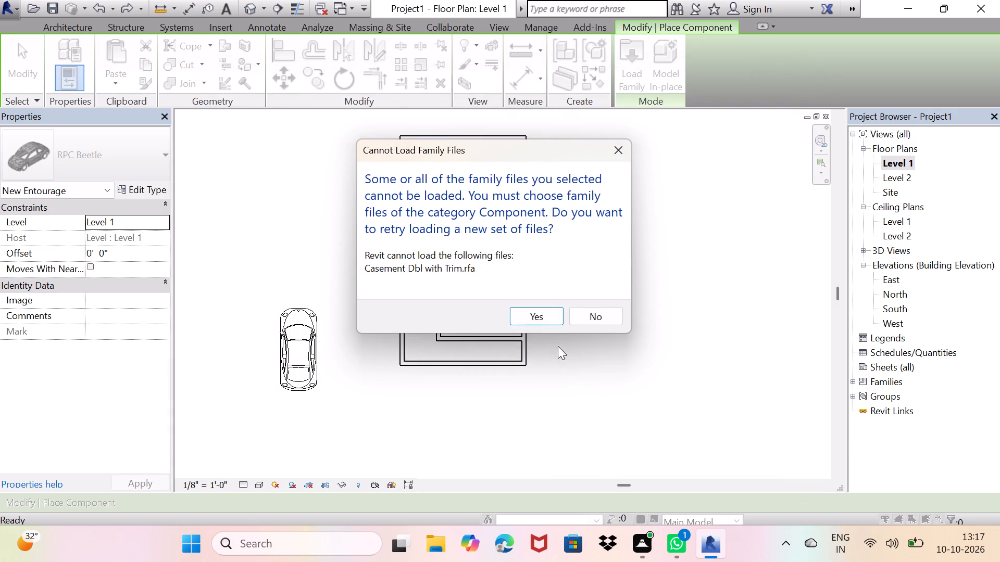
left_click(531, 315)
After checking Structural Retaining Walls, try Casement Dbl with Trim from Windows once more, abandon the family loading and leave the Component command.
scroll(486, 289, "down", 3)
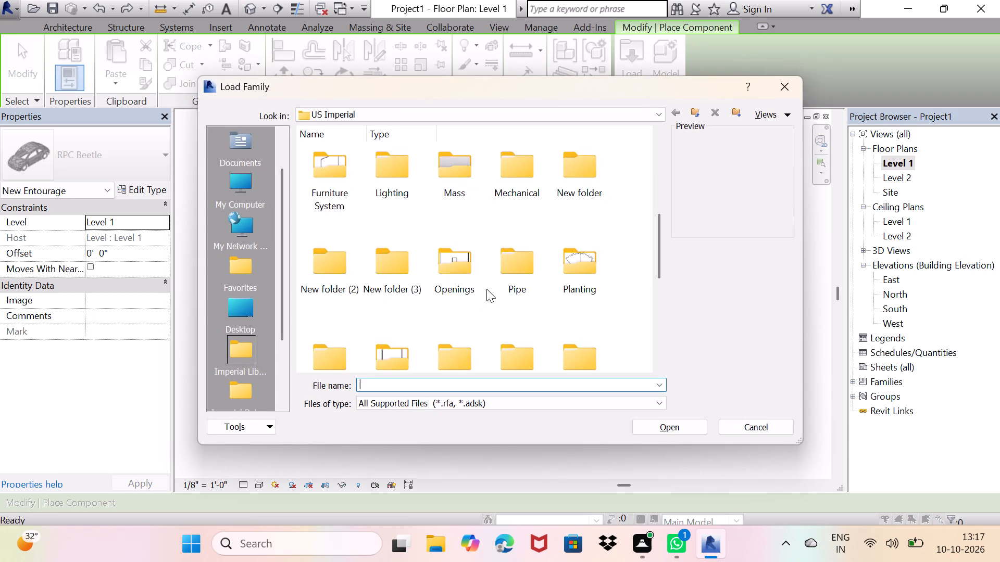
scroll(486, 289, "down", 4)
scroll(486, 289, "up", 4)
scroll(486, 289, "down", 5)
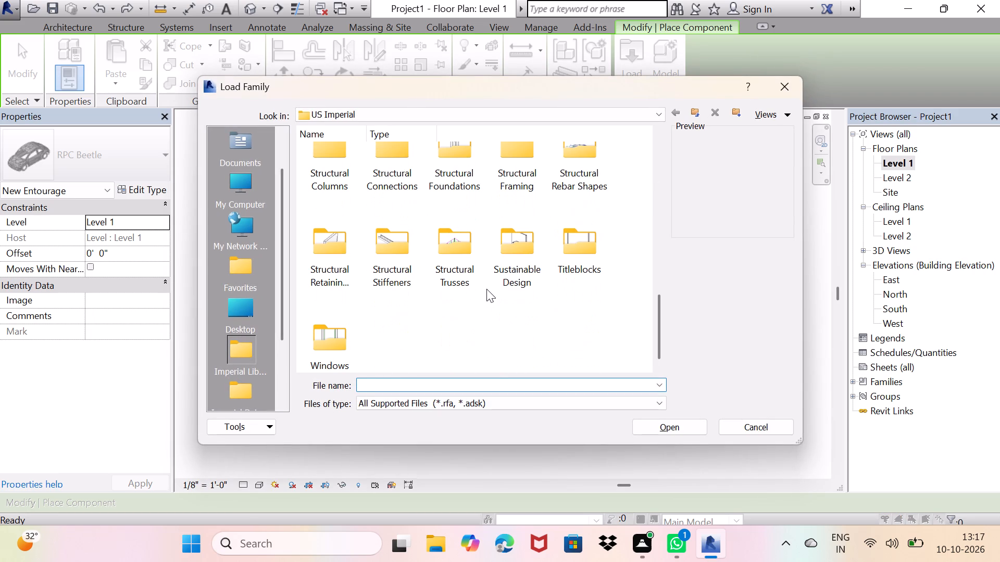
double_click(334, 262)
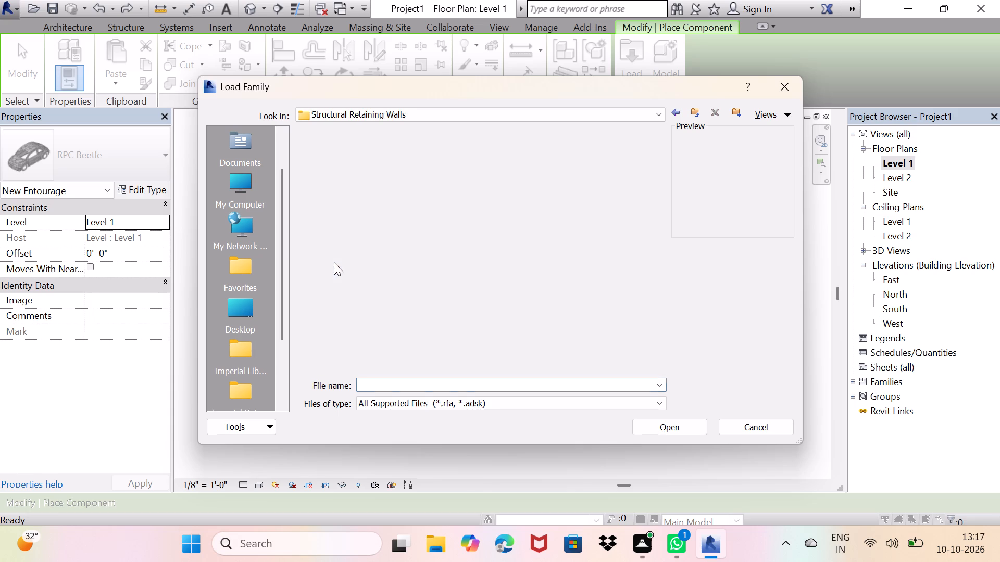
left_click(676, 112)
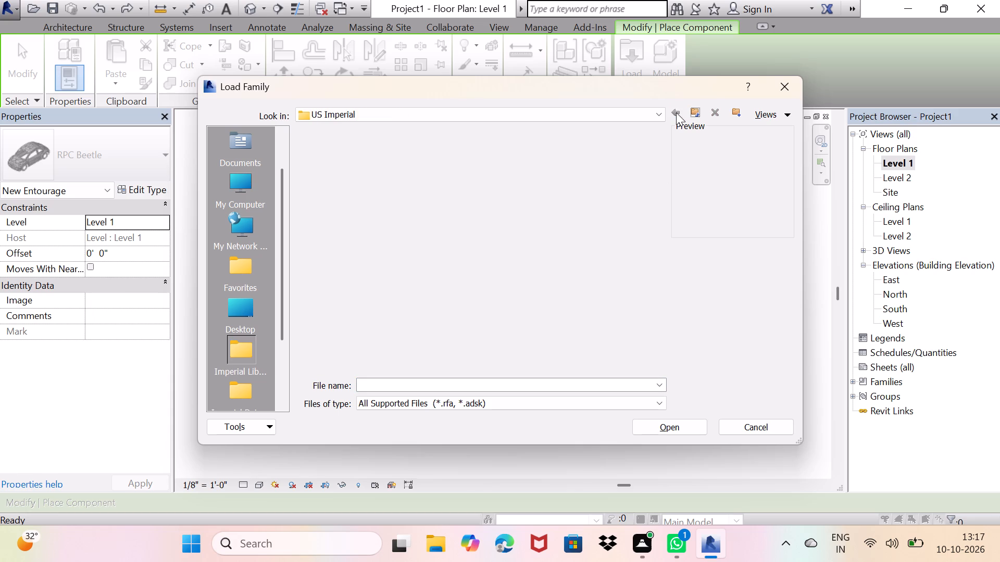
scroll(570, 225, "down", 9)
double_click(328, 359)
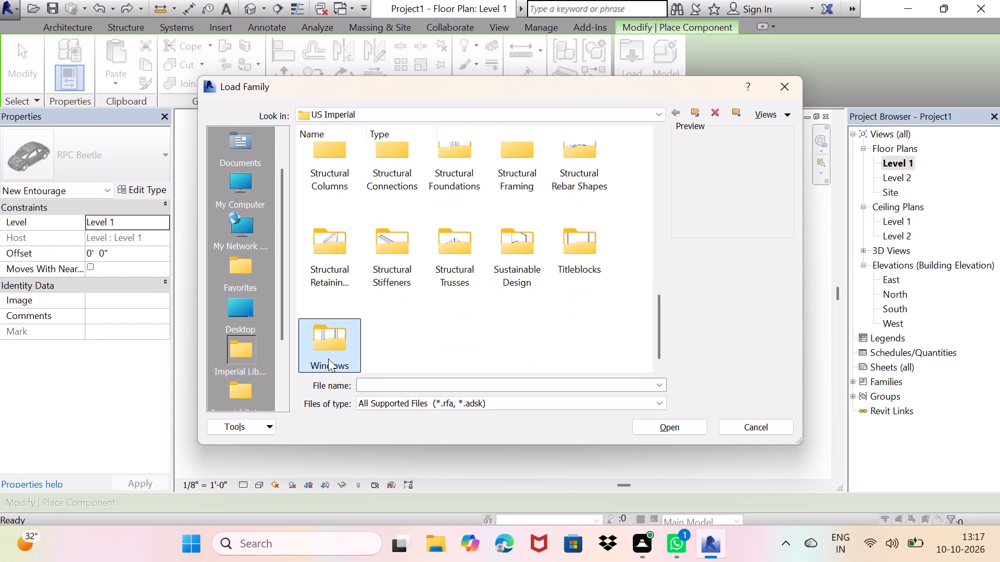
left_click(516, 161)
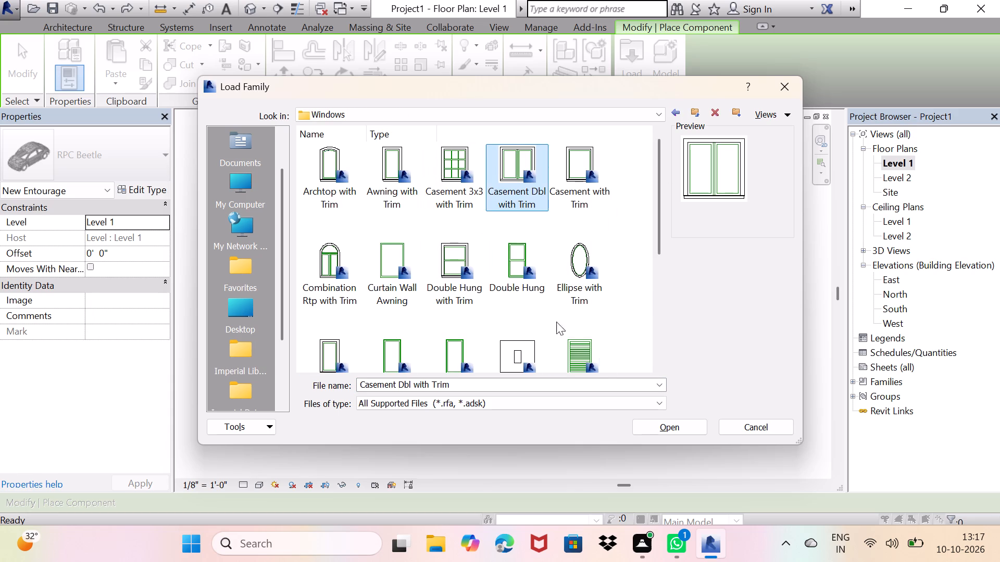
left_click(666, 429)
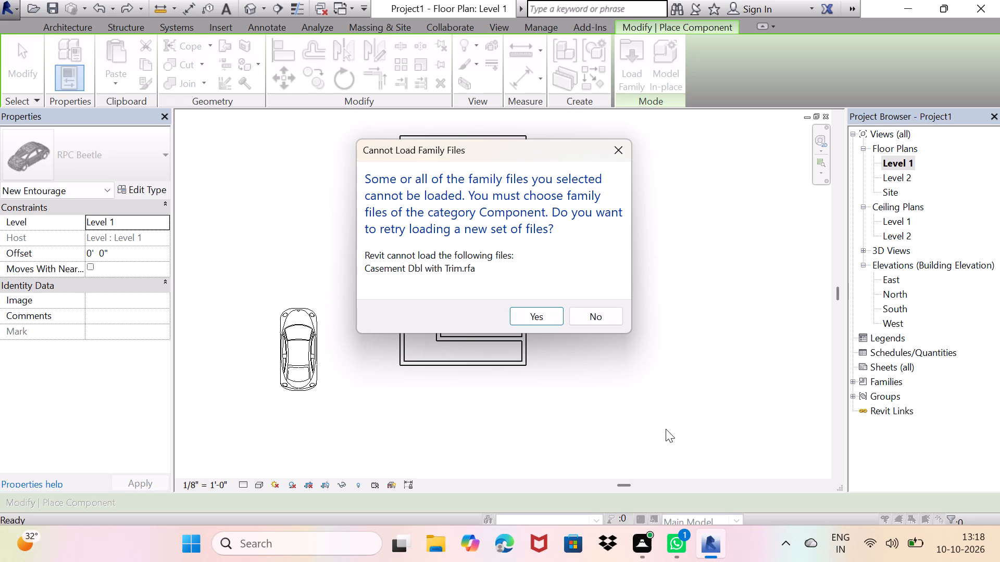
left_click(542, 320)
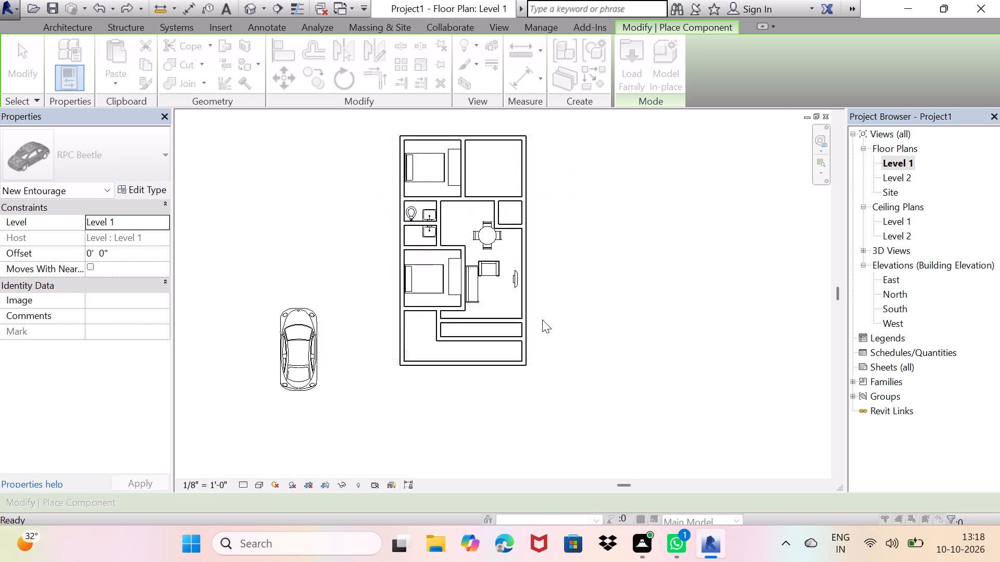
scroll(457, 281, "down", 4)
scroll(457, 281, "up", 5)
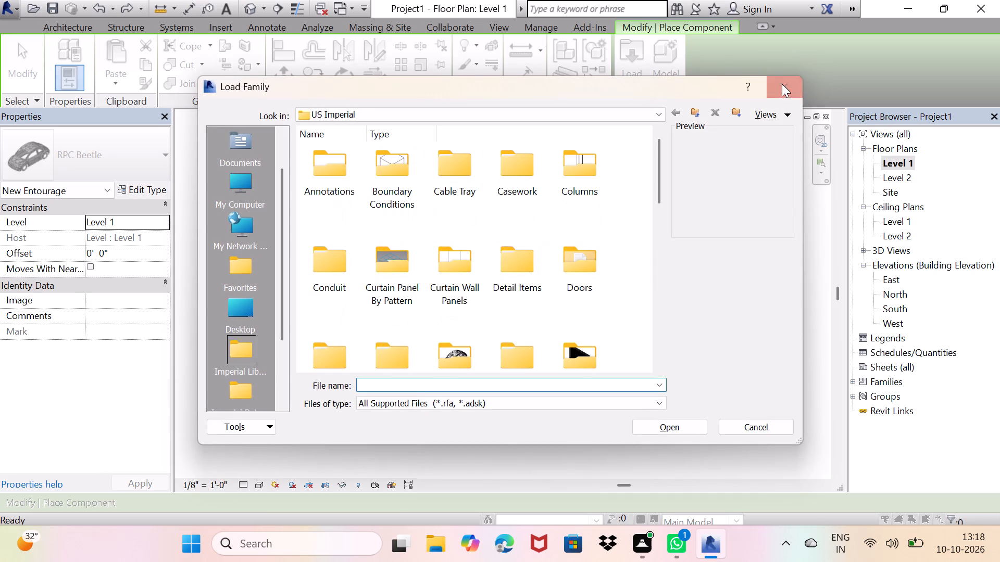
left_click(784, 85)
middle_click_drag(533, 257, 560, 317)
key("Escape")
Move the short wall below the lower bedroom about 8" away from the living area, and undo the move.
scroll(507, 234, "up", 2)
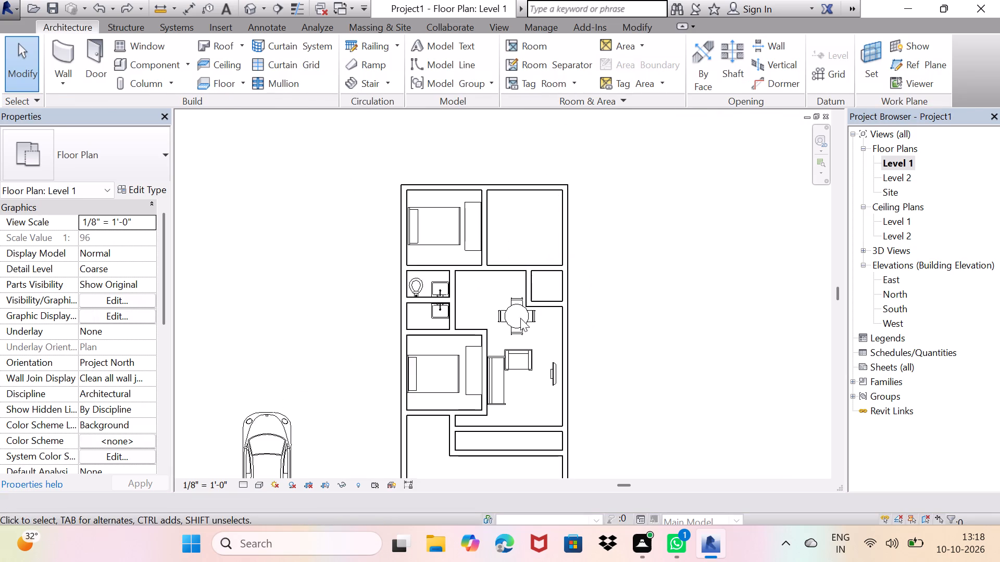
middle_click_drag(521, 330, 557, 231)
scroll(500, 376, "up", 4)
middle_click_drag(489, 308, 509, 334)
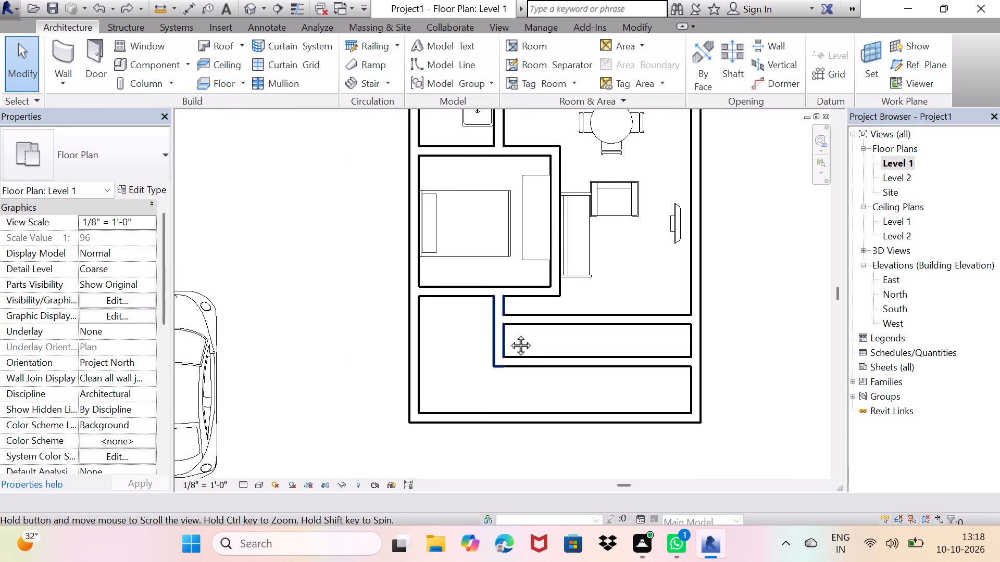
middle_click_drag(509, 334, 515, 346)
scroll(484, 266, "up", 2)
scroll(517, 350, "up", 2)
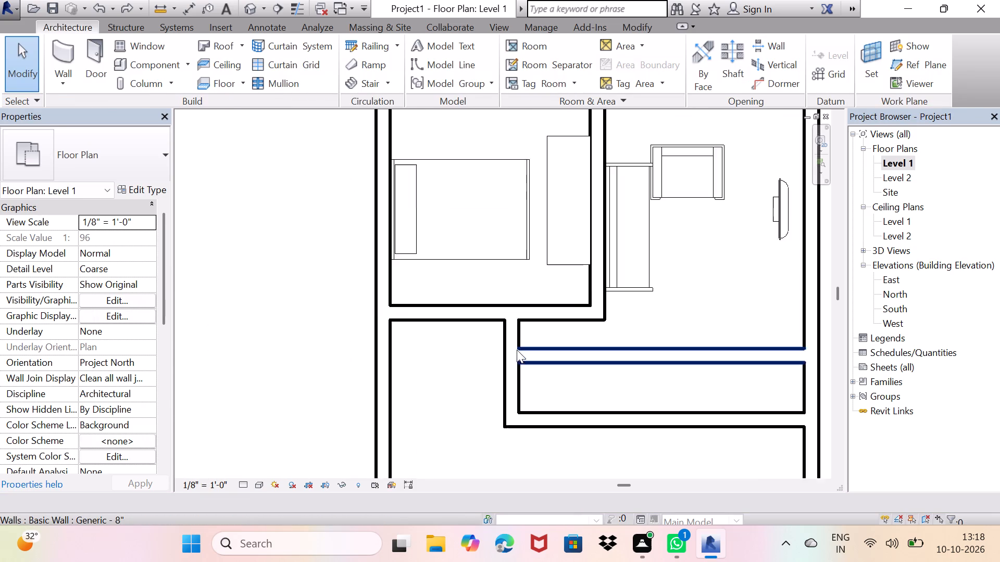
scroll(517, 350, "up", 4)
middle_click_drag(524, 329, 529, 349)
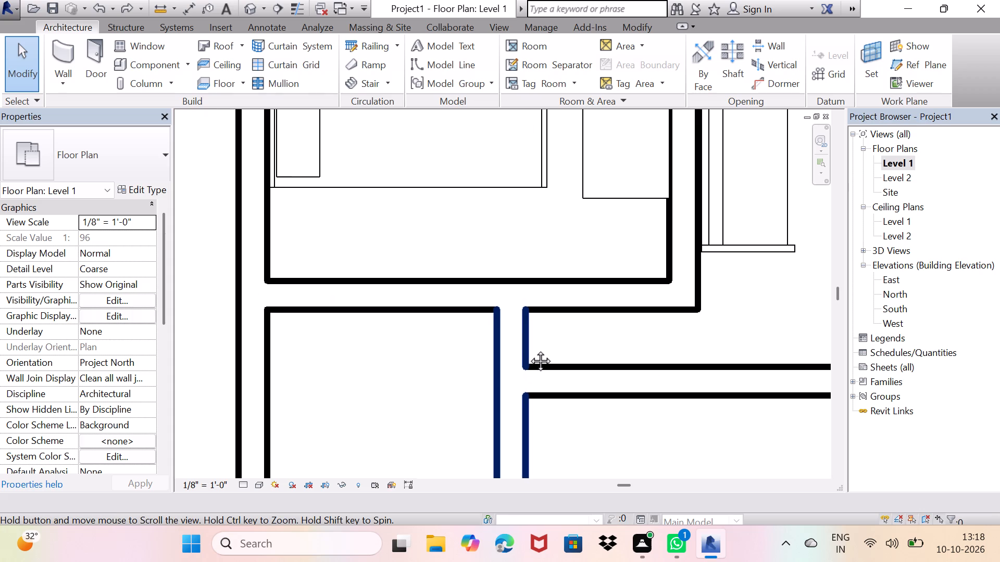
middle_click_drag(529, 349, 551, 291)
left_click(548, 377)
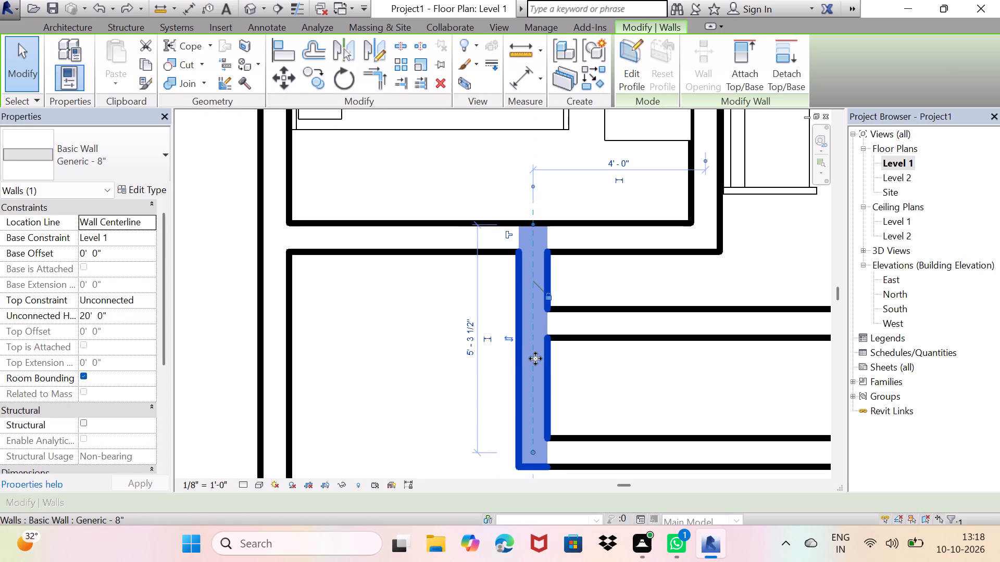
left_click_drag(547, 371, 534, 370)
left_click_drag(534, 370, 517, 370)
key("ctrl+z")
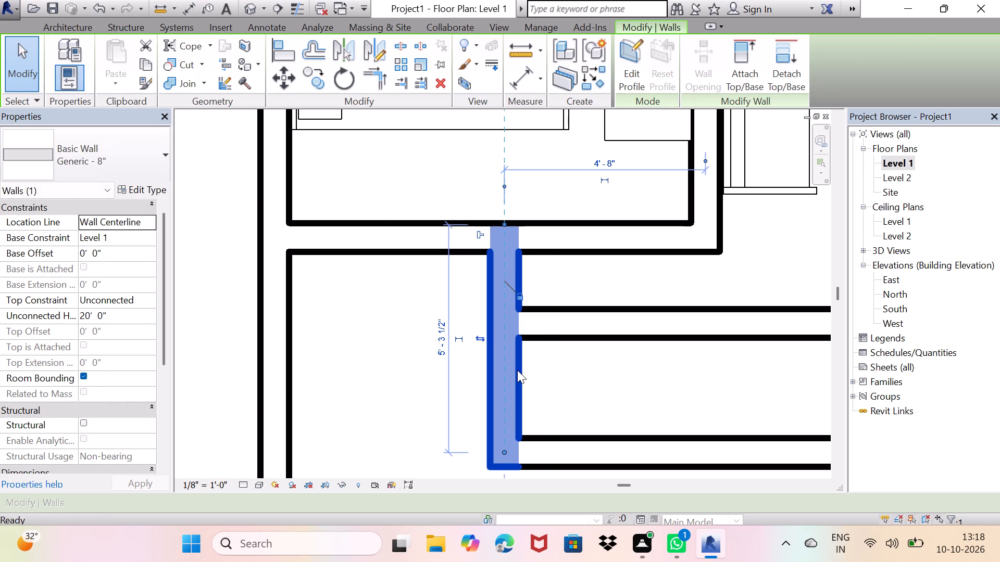
Examine the wall junctions around the narrow room below the lower bedroom.
scroll(540, 361, "down", 3)
middle_click_drag(519, 408, 525, 390)
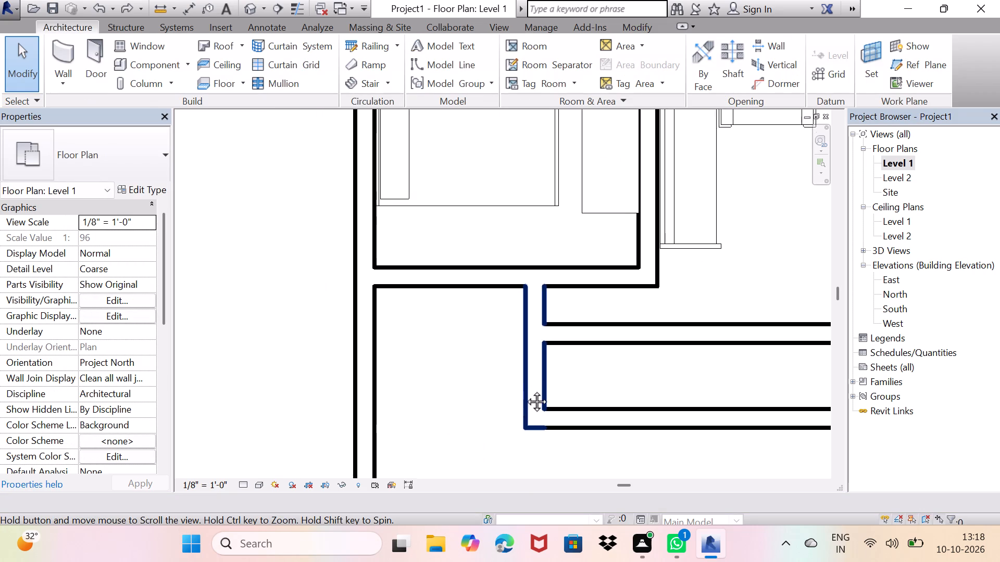
middle_click_drag(525, 390, 474, 361)
scroll(482, 341, "up", 2)
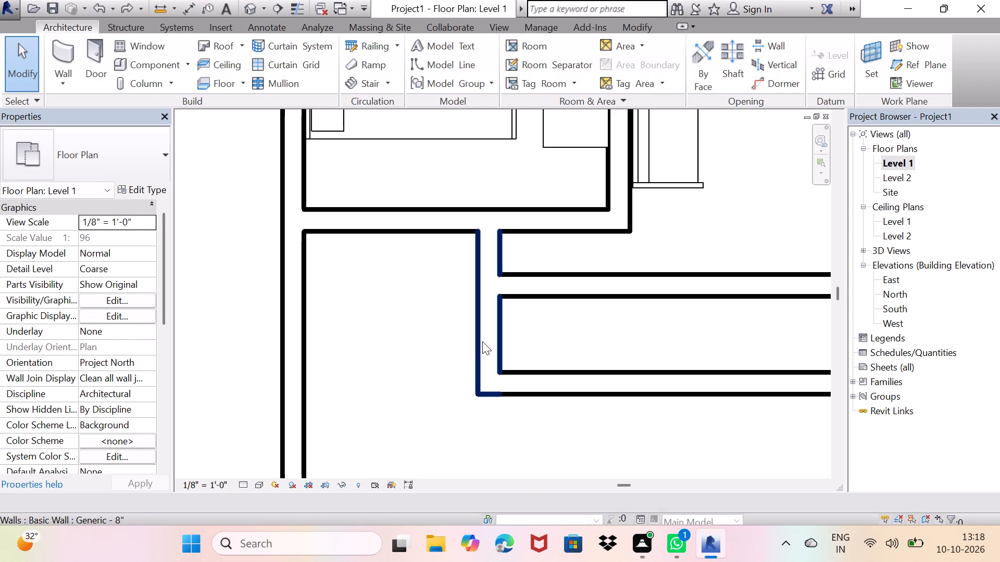
scroll(482, 341, "up", 1)
middle_click_drag(519, 320, 408, 375)
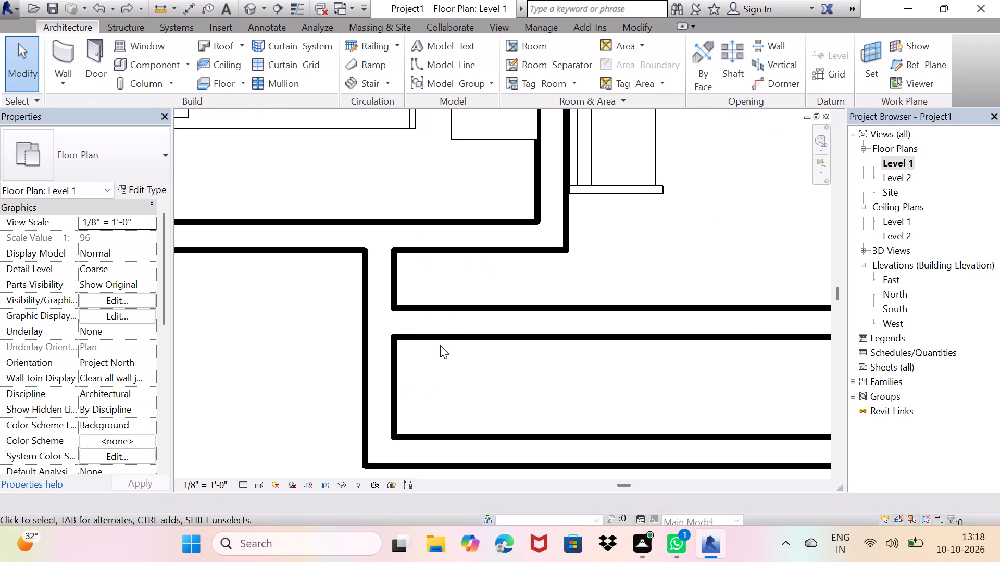
middle_click_drag(494, 289, 434, 417)
Nudge the 32" flat-screen TV in the living room toward the adjacent outer wall until it meets the wall face.
scroll(434, 417, "down", 8)
middle_click_drag(545, 270, 509, 336)
scroll(541, 289, "down", 1)
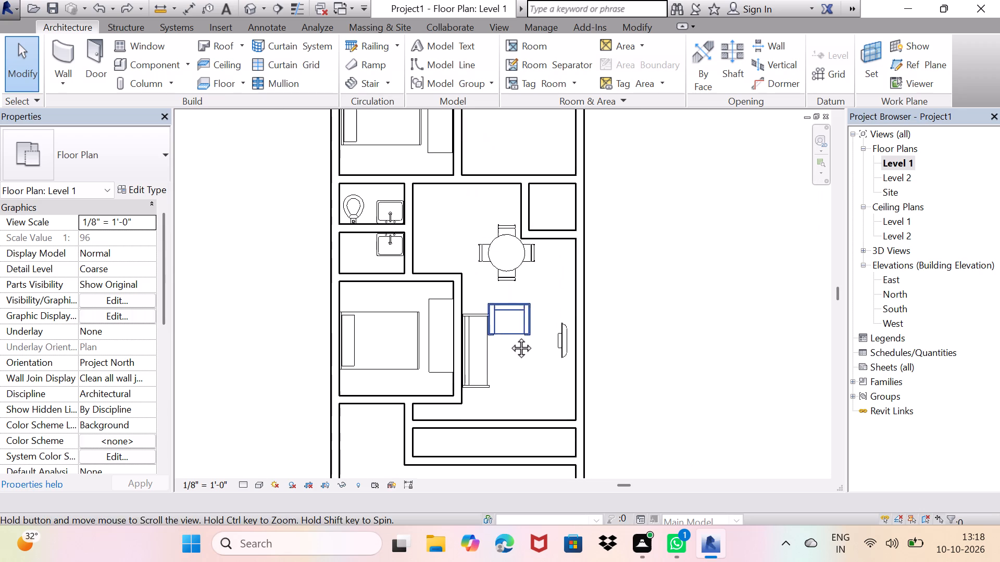
middle_click_drag(509, 336, 509, 336)
scroll(543, 332, "up", 4)
left_click(574, 348)
scroll(572, 359, "up", 4)
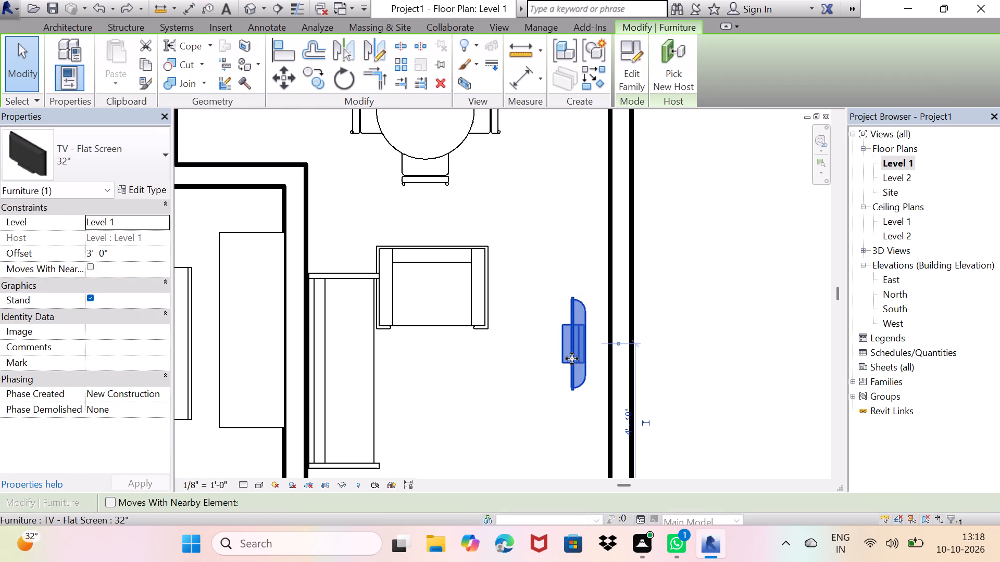
key("Right")
key("Right")
key("Right")
key("Right")
key("Right")
key("Right")
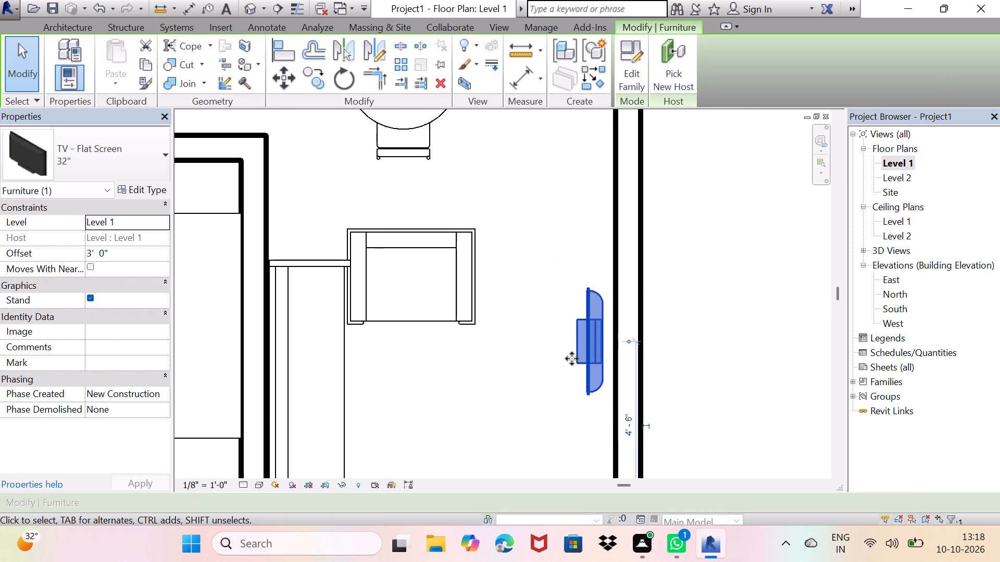
key("Right")
key("Right")
key("Right")
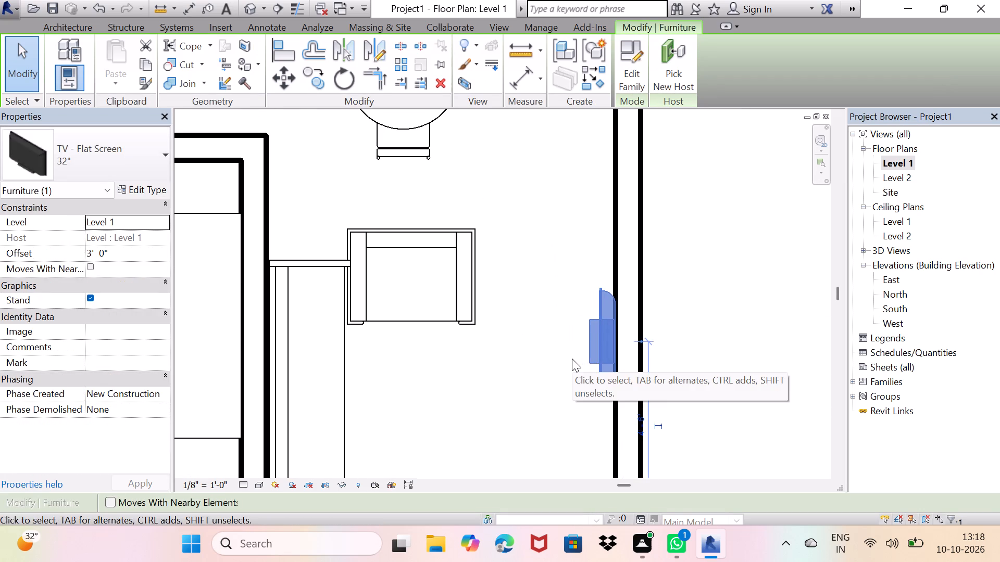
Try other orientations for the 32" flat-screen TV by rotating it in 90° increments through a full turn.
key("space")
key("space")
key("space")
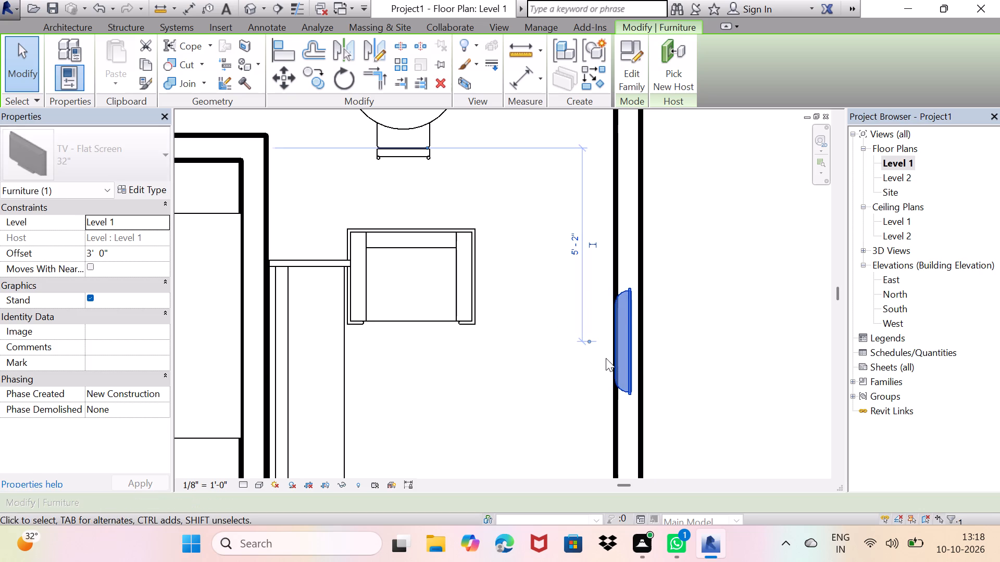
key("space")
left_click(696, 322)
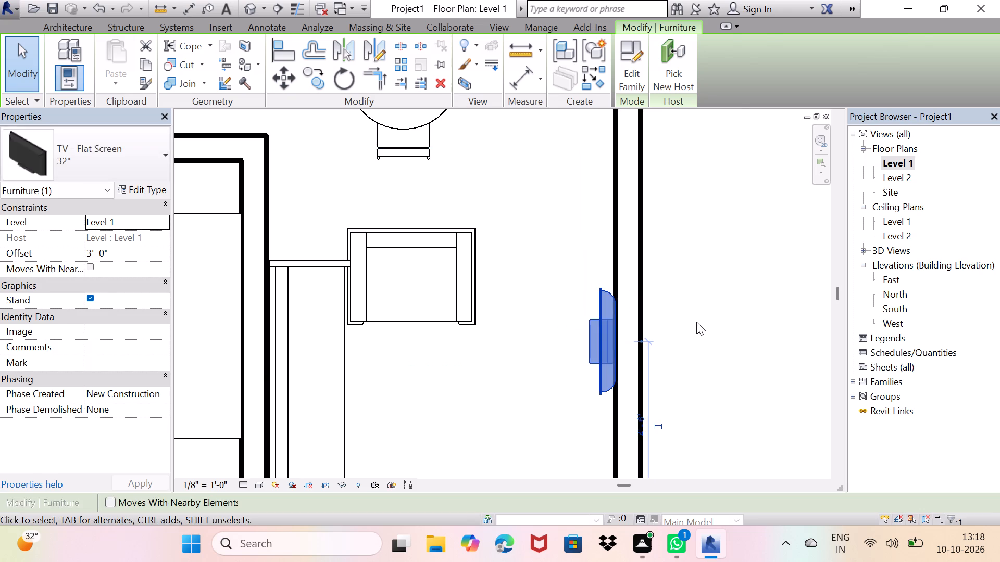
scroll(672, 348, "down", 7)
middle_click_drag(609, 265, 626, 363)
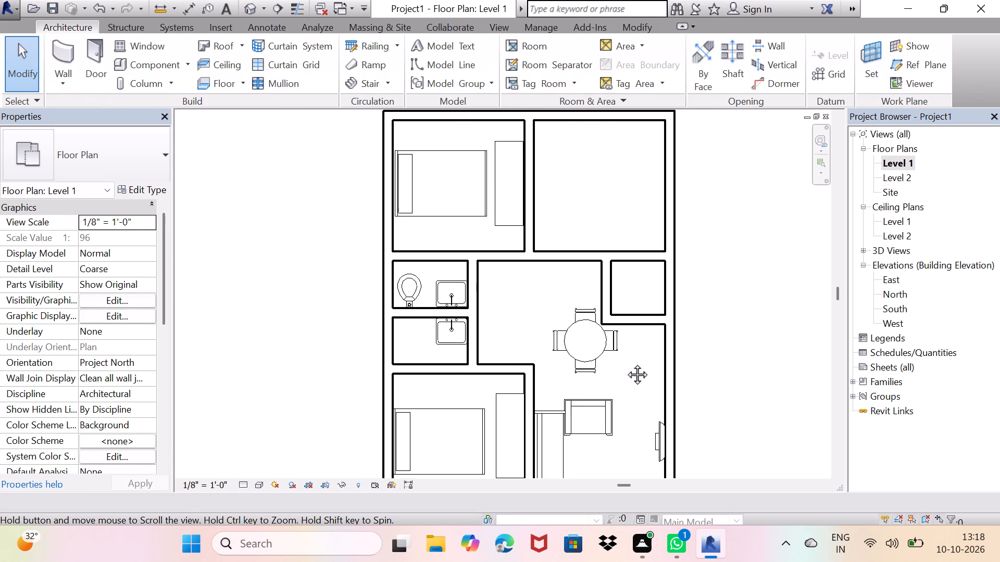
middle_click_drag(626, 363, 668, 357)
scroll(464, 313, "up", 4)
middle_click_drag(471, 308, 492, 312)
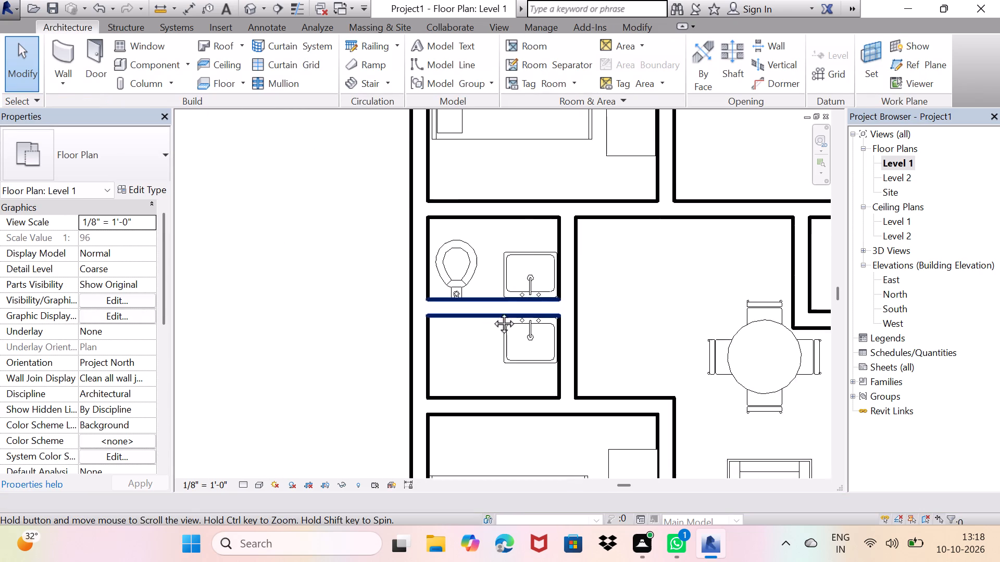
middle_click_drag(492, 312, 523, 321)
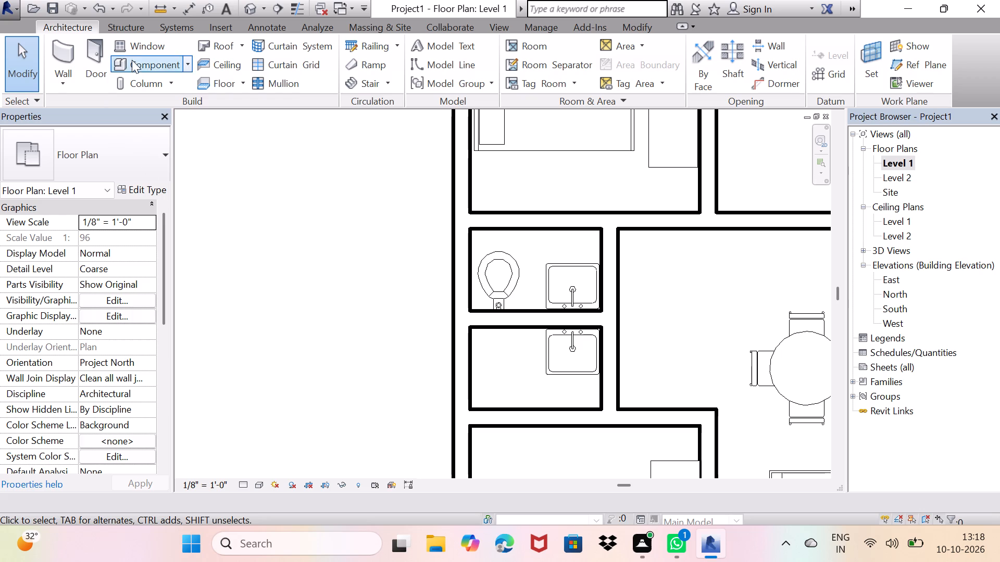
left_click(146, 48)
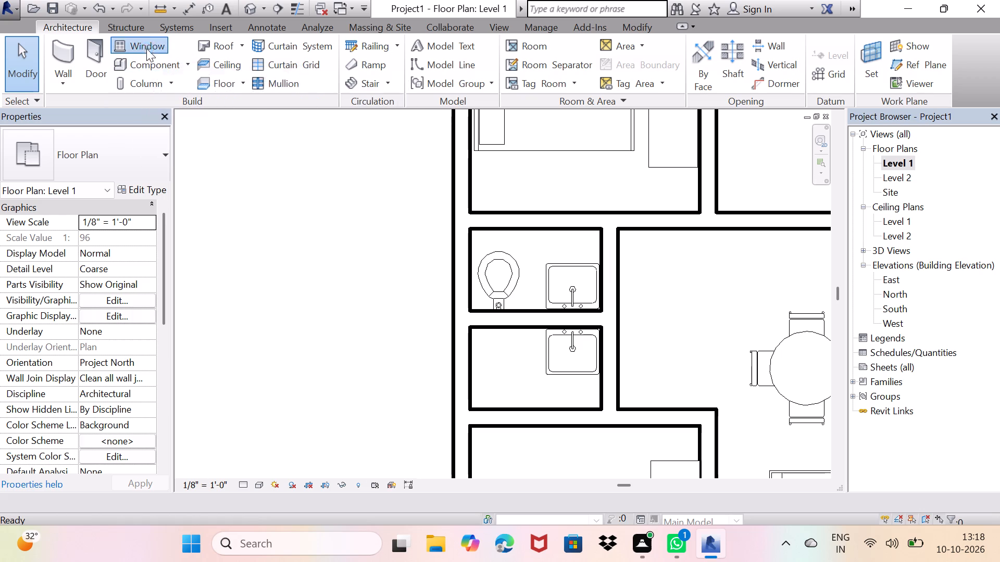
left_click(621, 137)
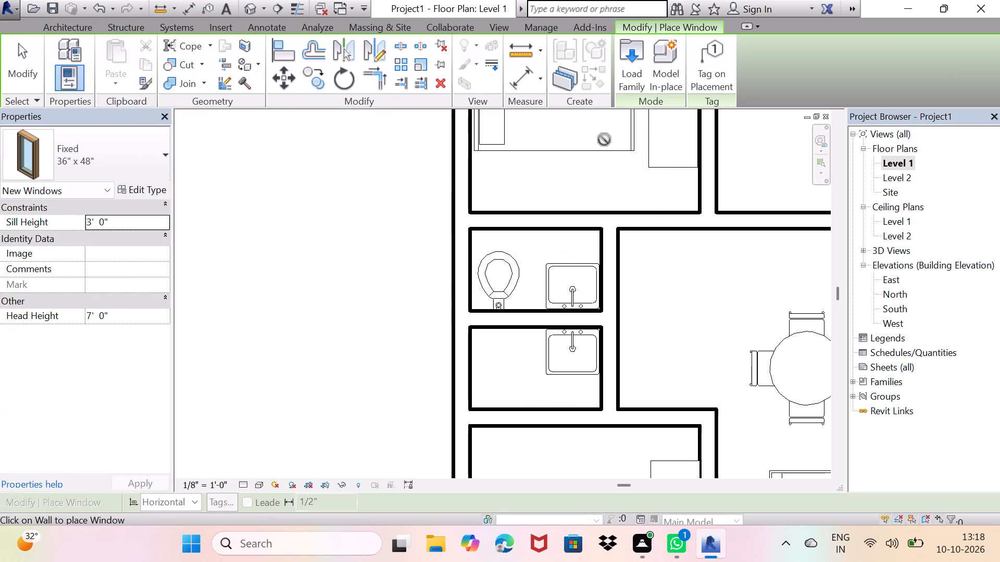
Load the Door-Interior-Single-5_Panel_Vert-Wood family from the Residential doors library in the 12" x 80" type.
left_click(54, 31)
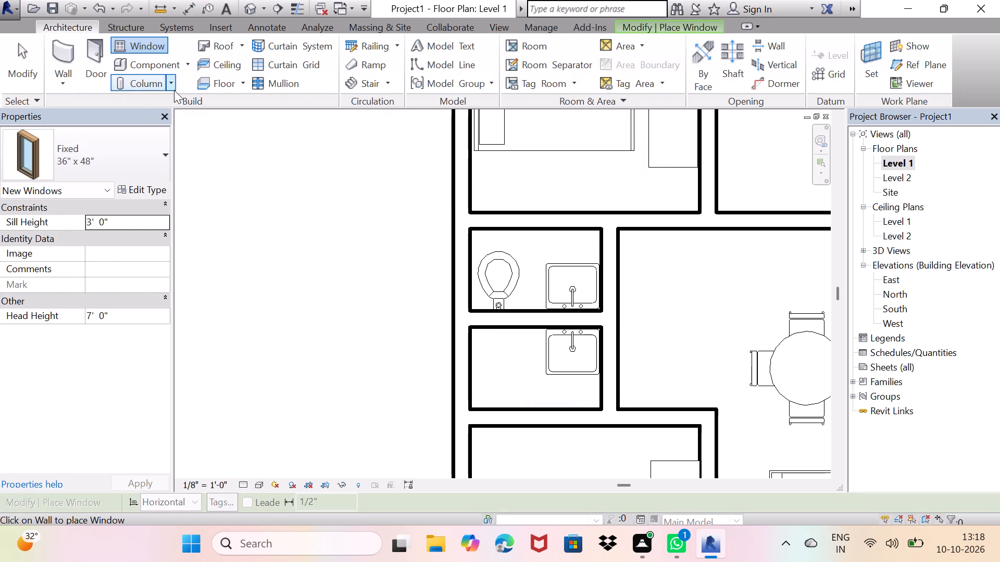
left_click(85, 60)
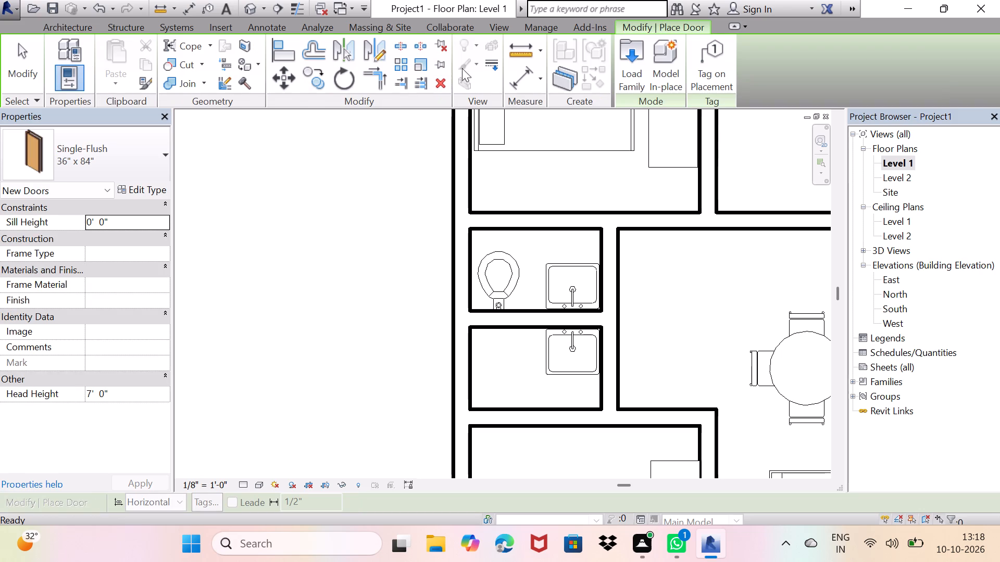
left_click(615, 54)
double_click(630, 54)
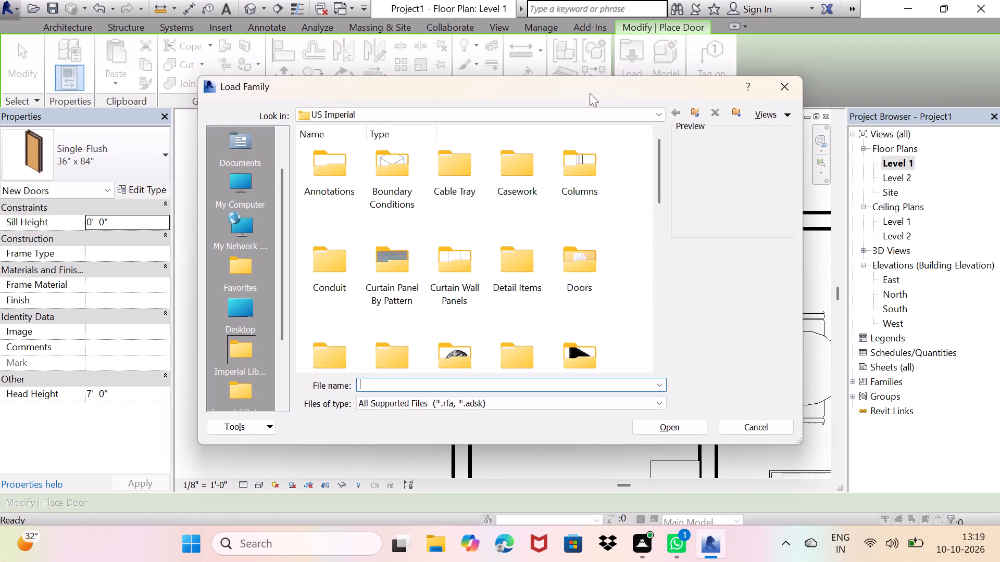
double_click(582, 259)
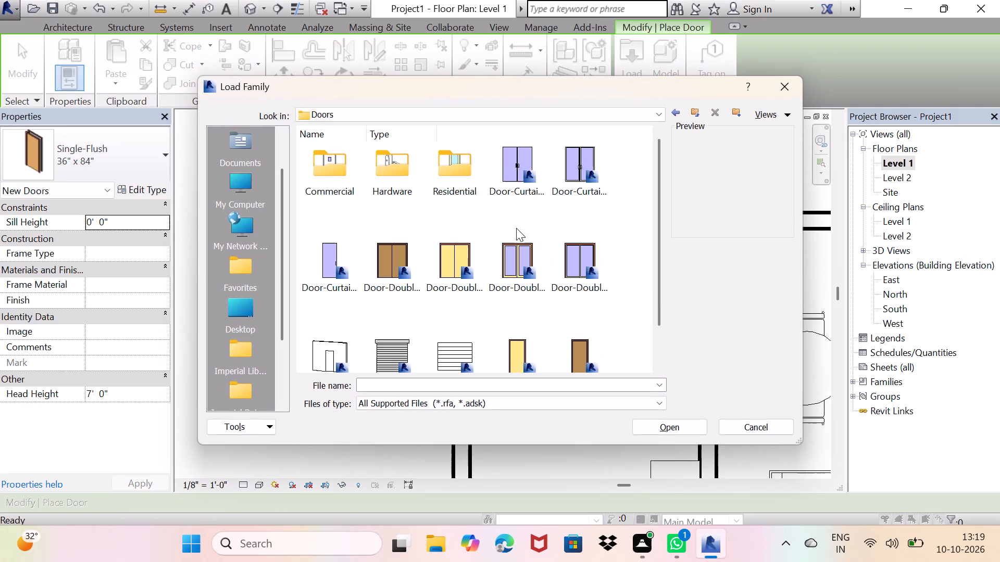
double_click(458, 174)
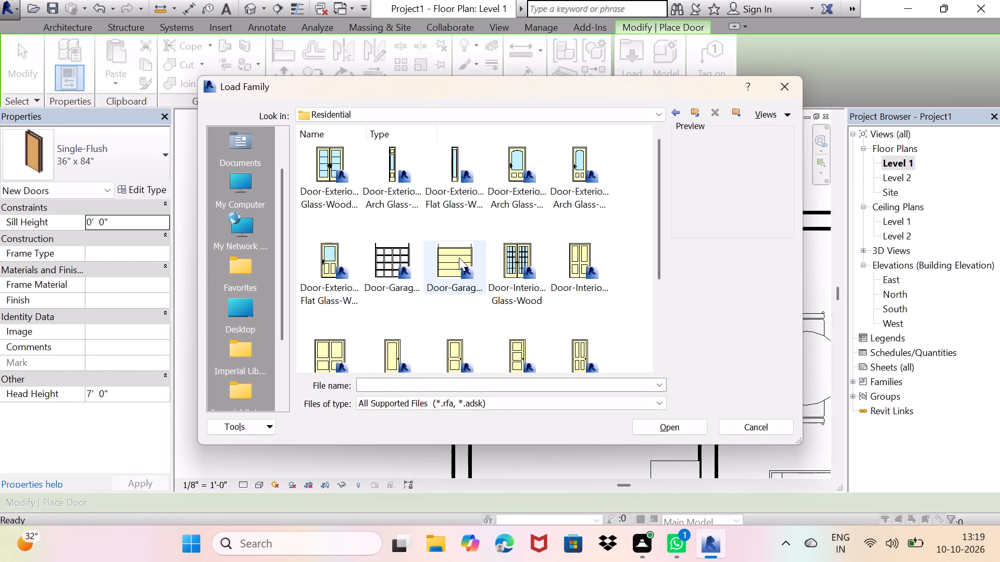
scroll(444, 286, "down", 4)
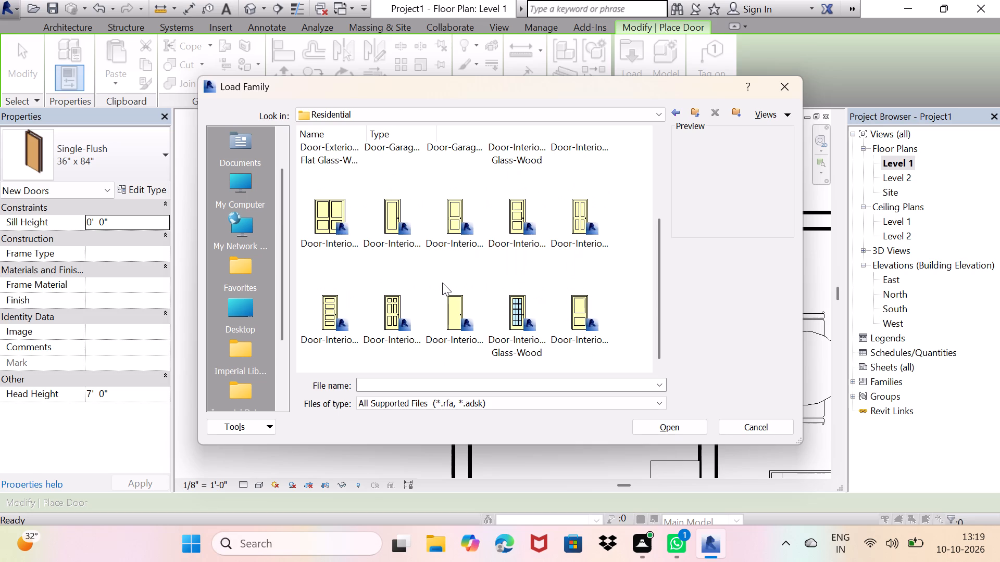
scroll(441, 282, "up", 2)
scroll(441, 282, "down", 2)
left_click(327, 301)
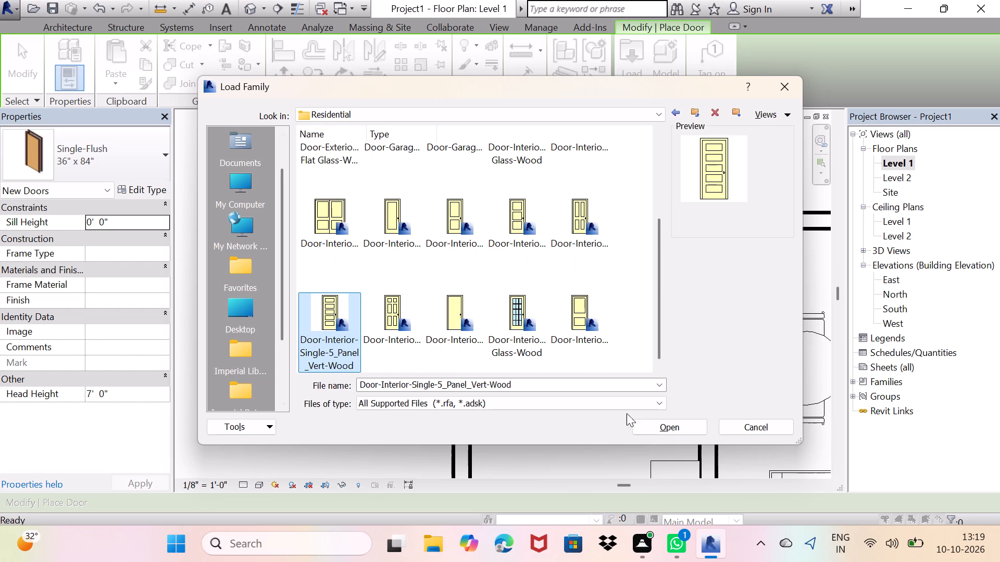
left_click(691, 425)
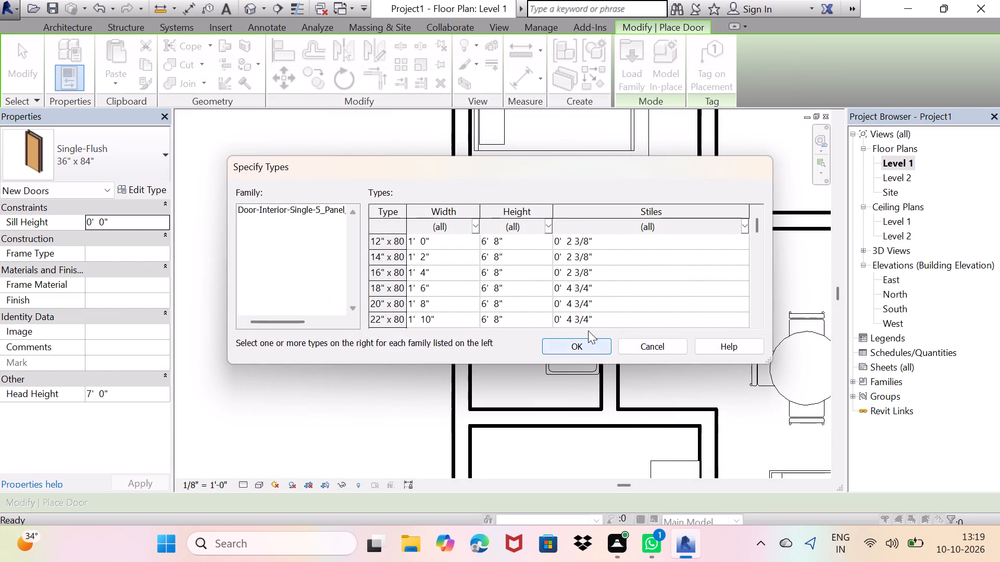
left_click(581, 241)
left_click(570, 345)
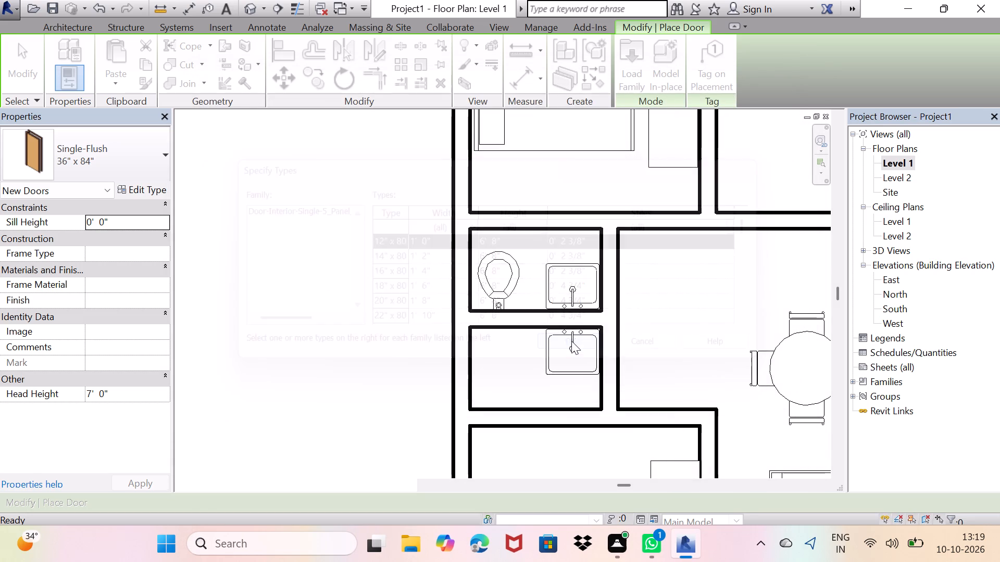
Place a 12" x 80" five-panel door in the living area's lower wall, about 7'-10" from the outer wall, swinging into the living area.
scroll(578, 337, "down", 5)
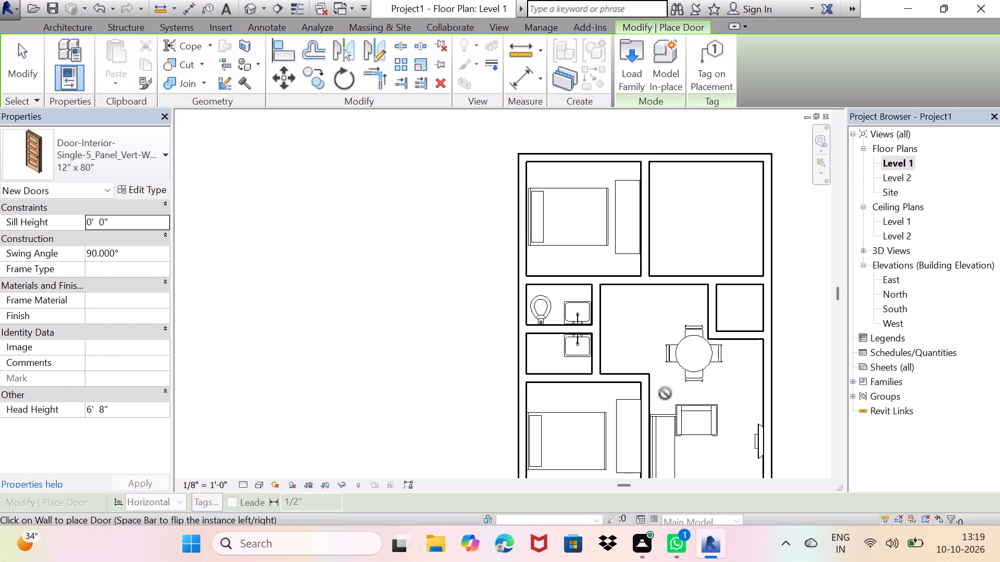
middle_click_drag(665, 393, 471, 190)
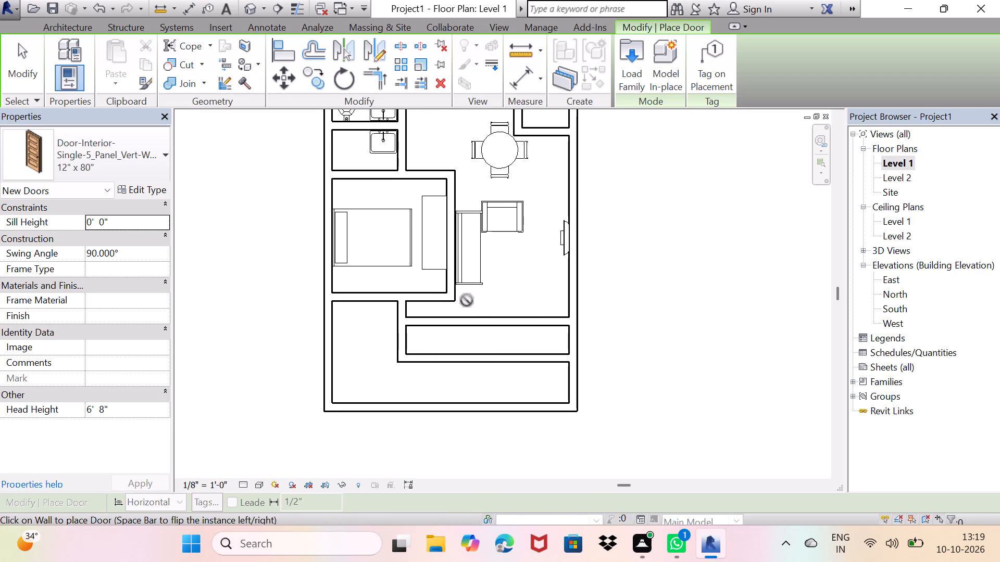
scroll(462, 315, "up", 5)
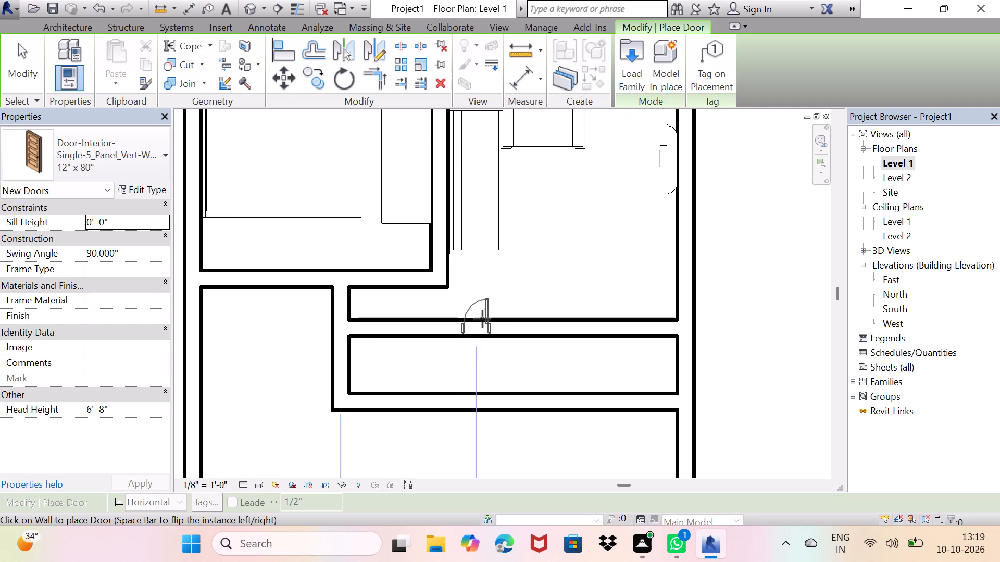
key("space")
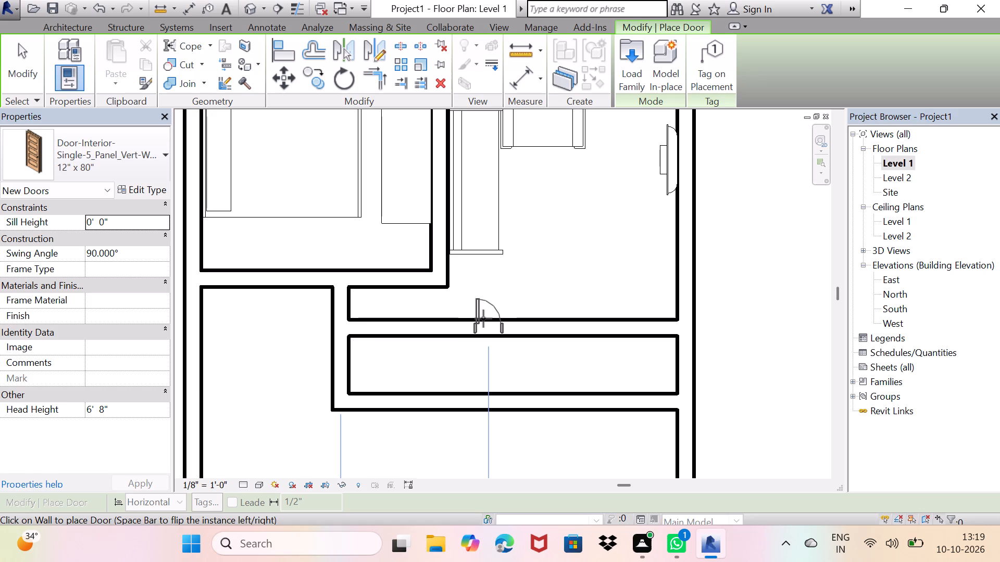
scroll(482, 310, "up", 3)
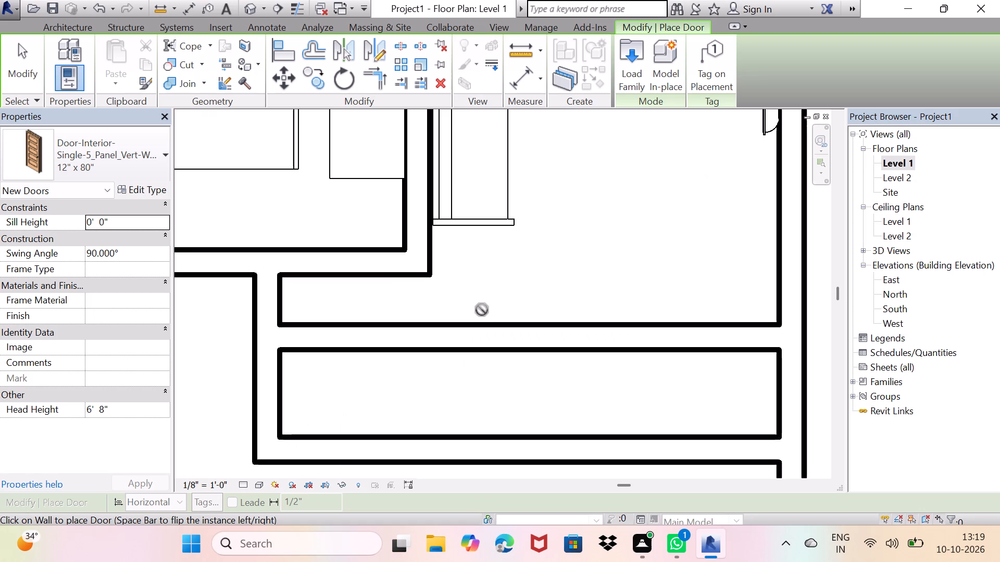
left_click(499, 331)
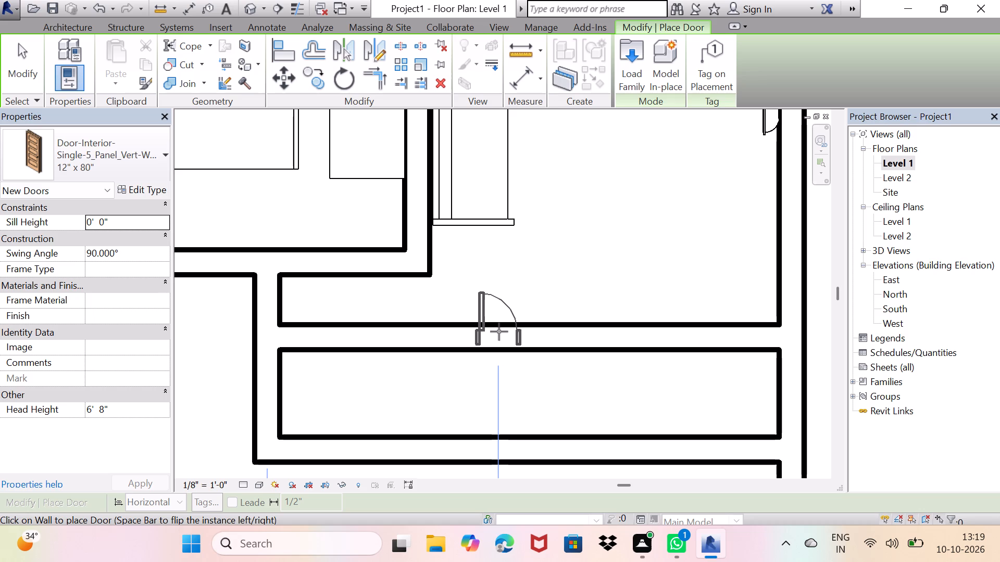
Place a 12" x 80" five-panel door in the lower bedroom's upper wall, about 1'-0" from the living-side wall, swinging into the bedroom.
scroll(506, 283, "down", 1)
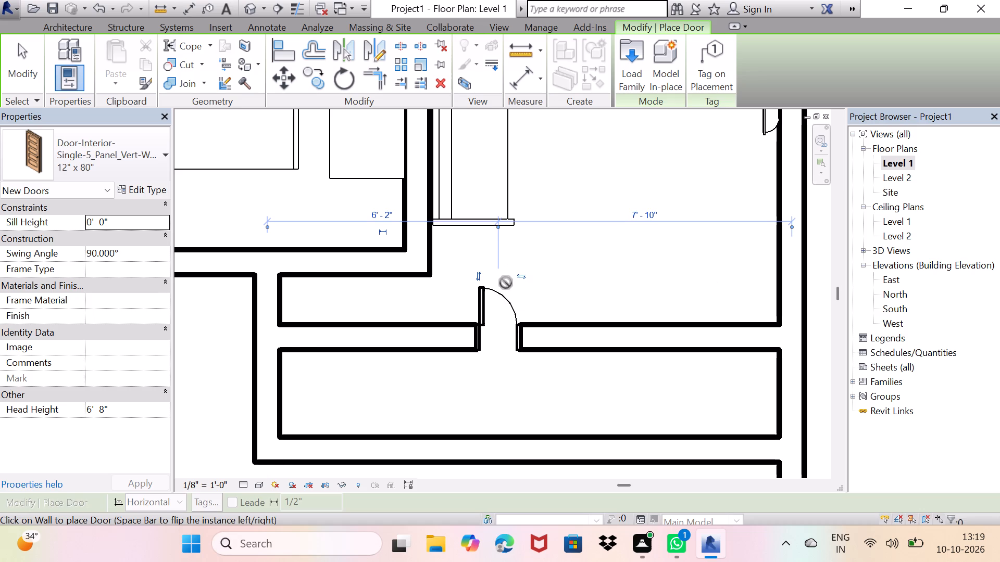
scroll(493, 291, "down", 4)
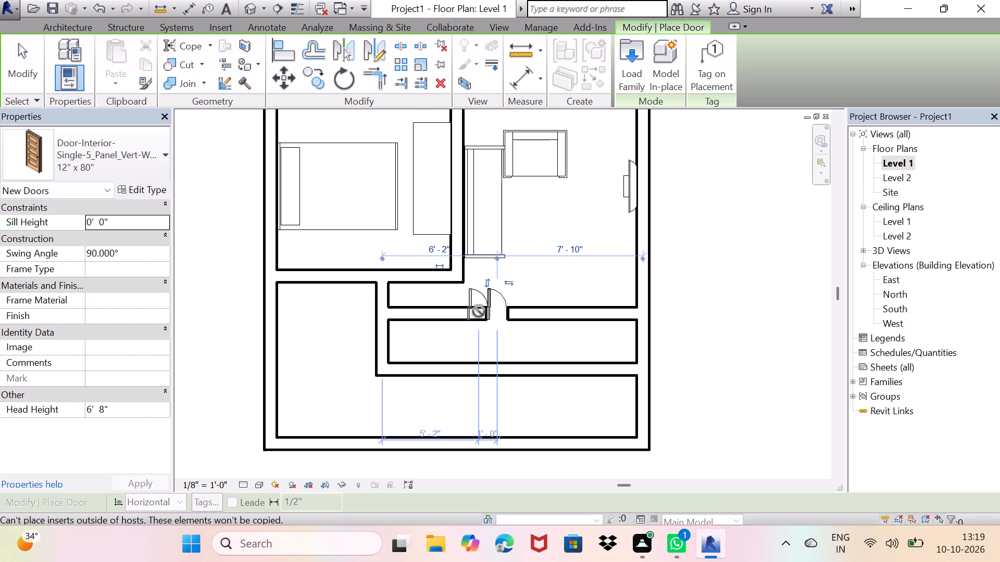
key("space")
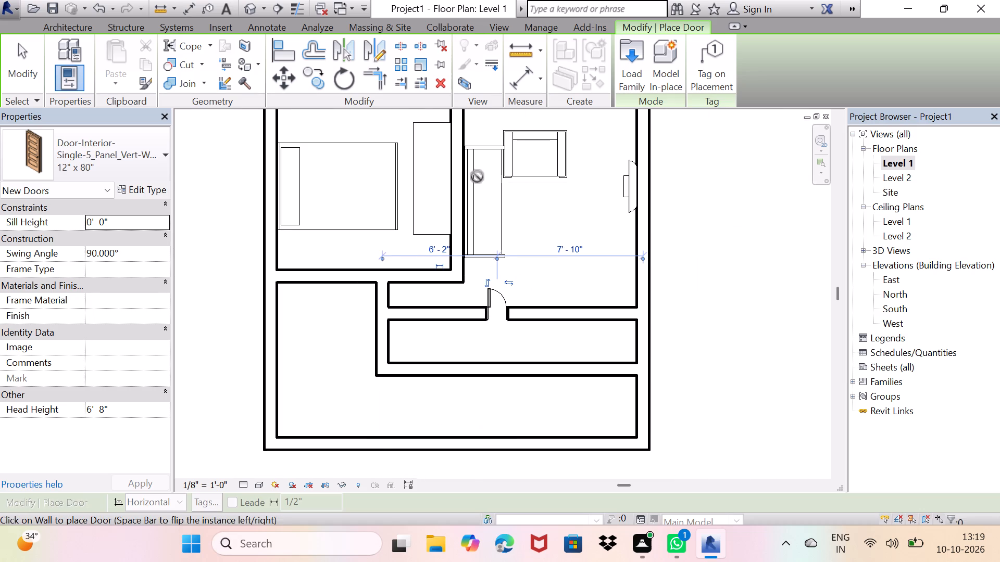
middle_click_drag(481, 184, 512, 438)
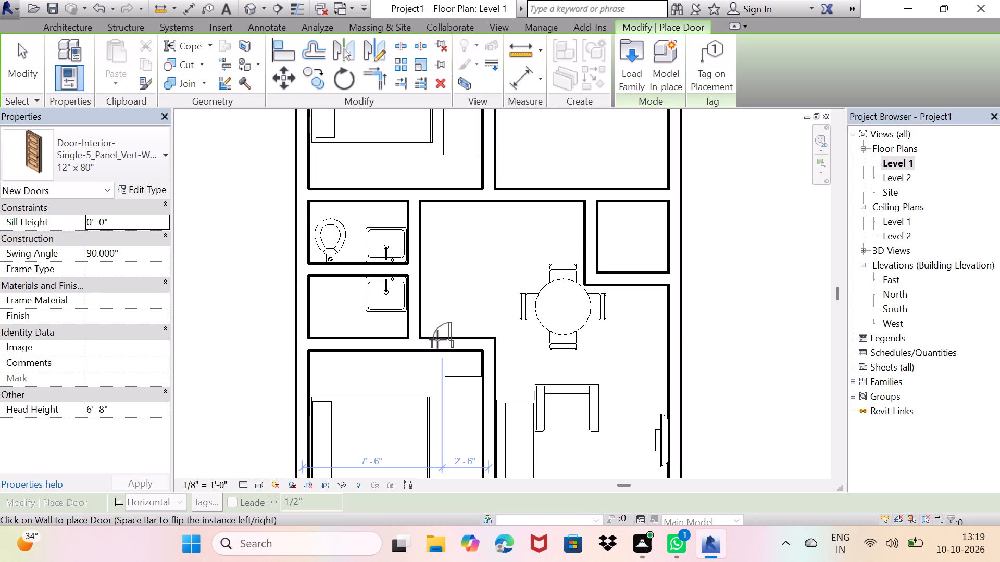
key("space")
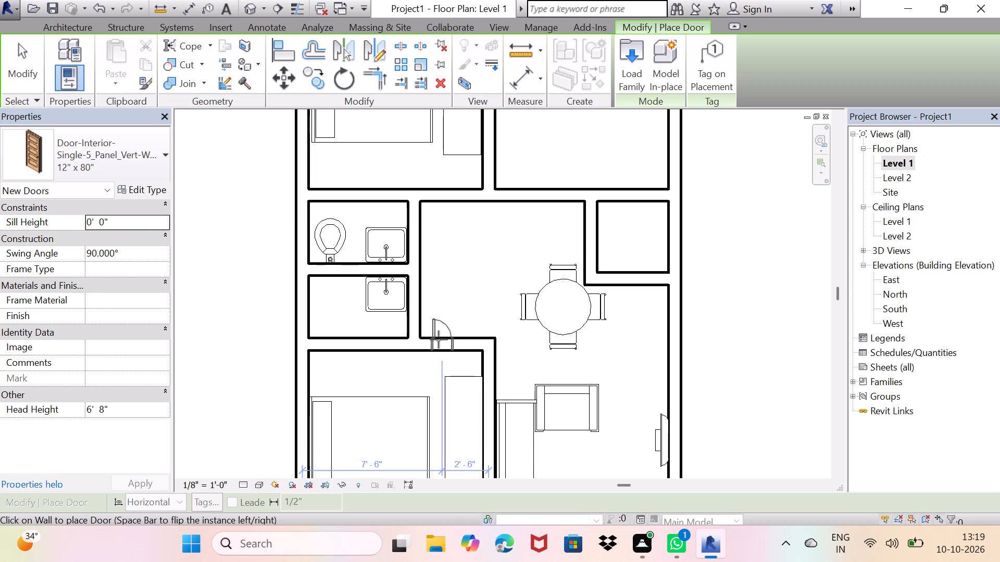
key("space")
key("space")
key("space")
key("space")
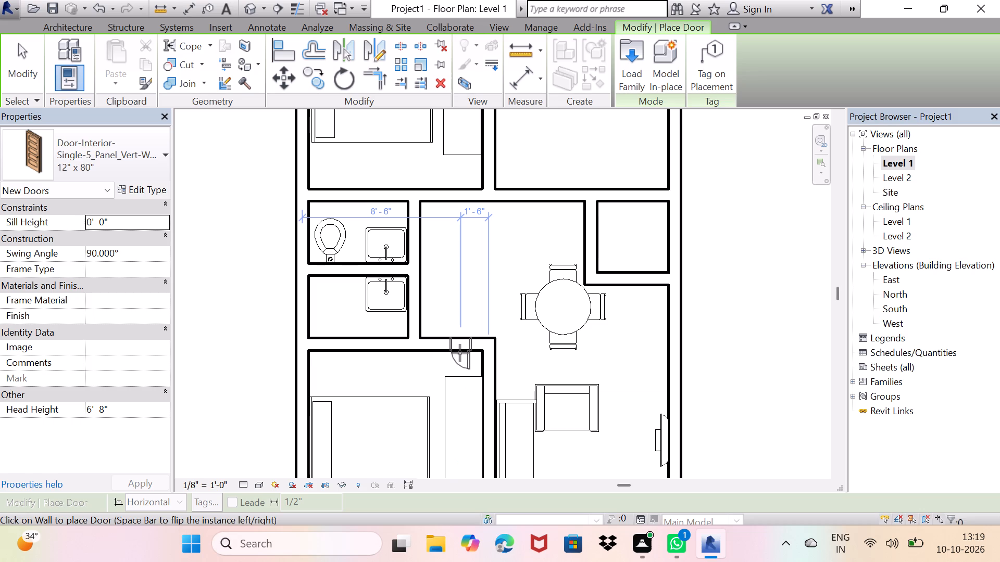
left_click(468, 353)
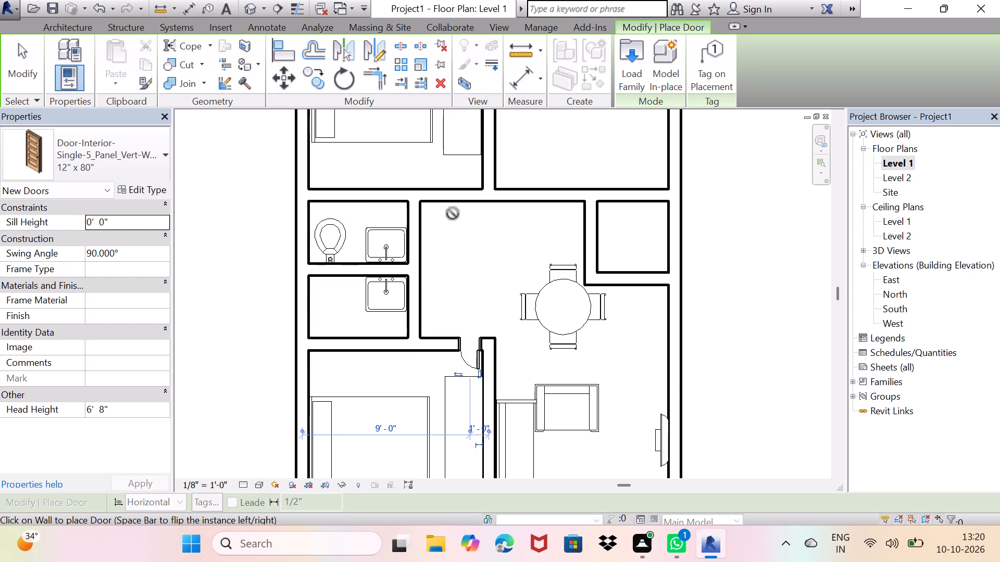
Place inward-swinging 12" x 80" five-panel doors in the lower walls of both upper rooms, each about 1'-0" from their shared dividing wall.
key("space")
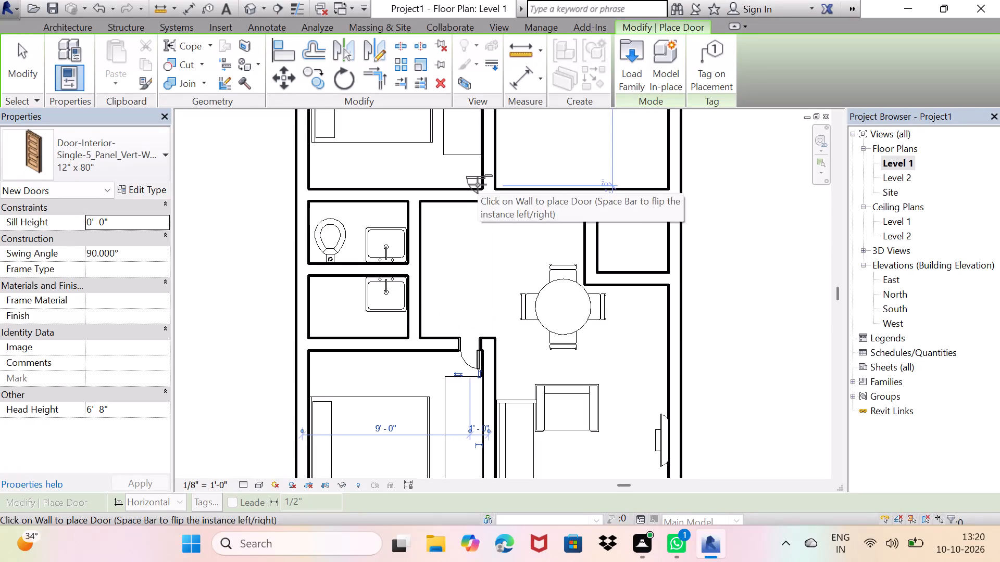
scroll(473, 185, "up", 2)
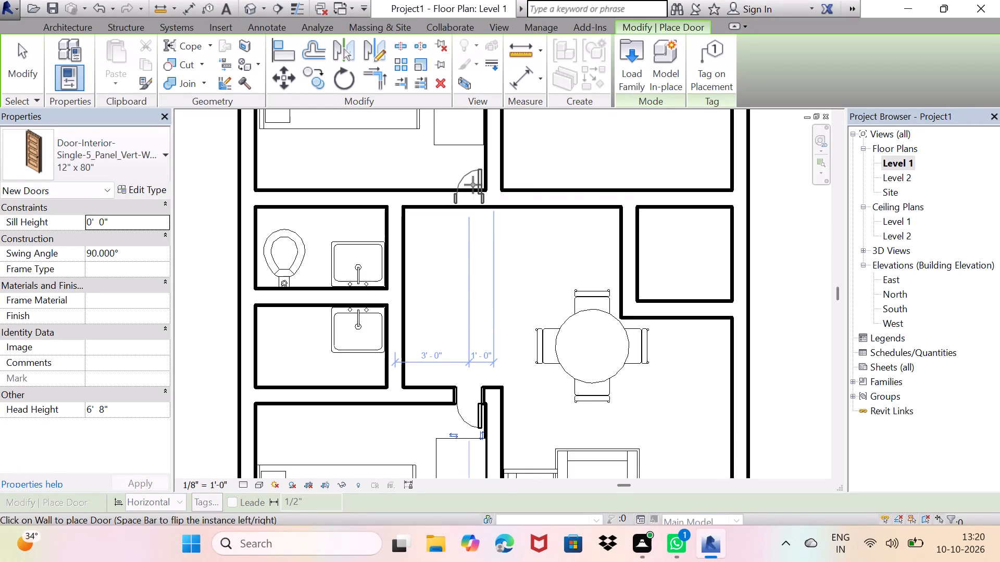
left_click(473, 185)
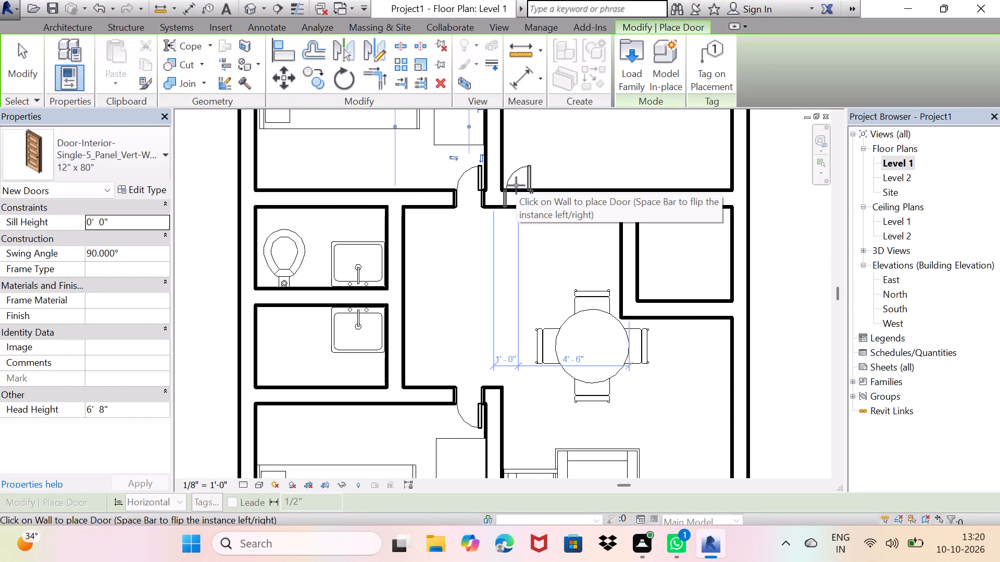
key("space")
key("space")
key("space")
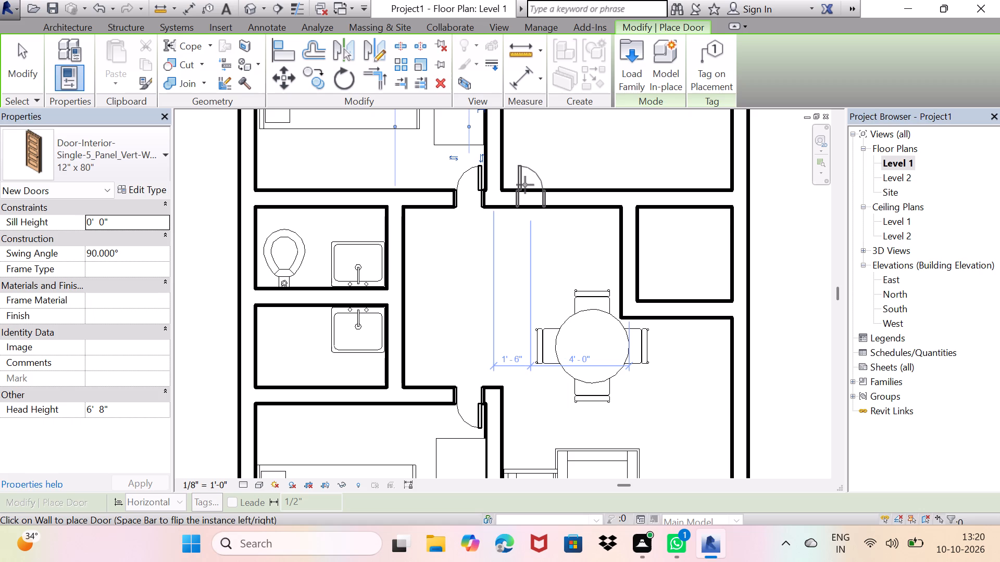
left_click(523, 186)
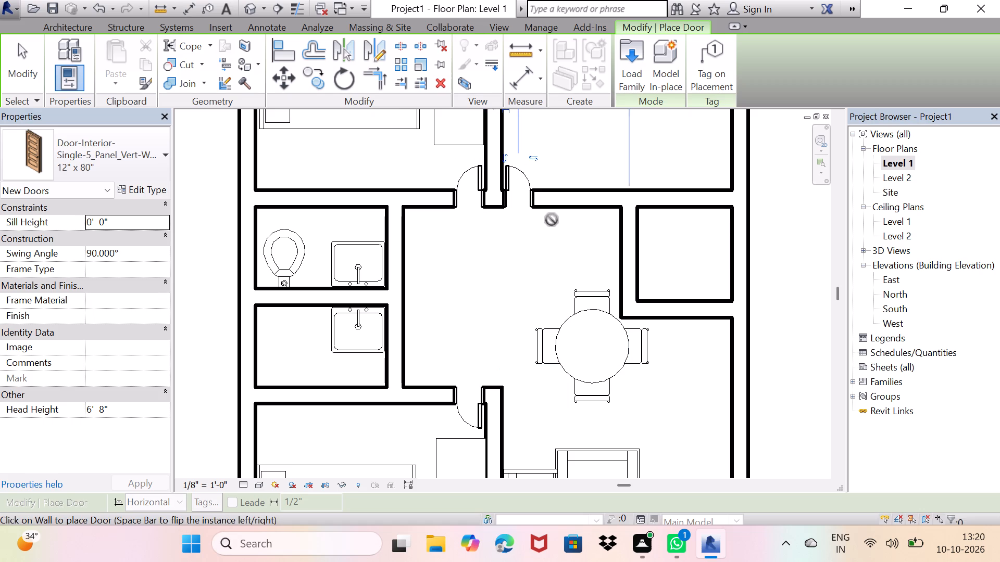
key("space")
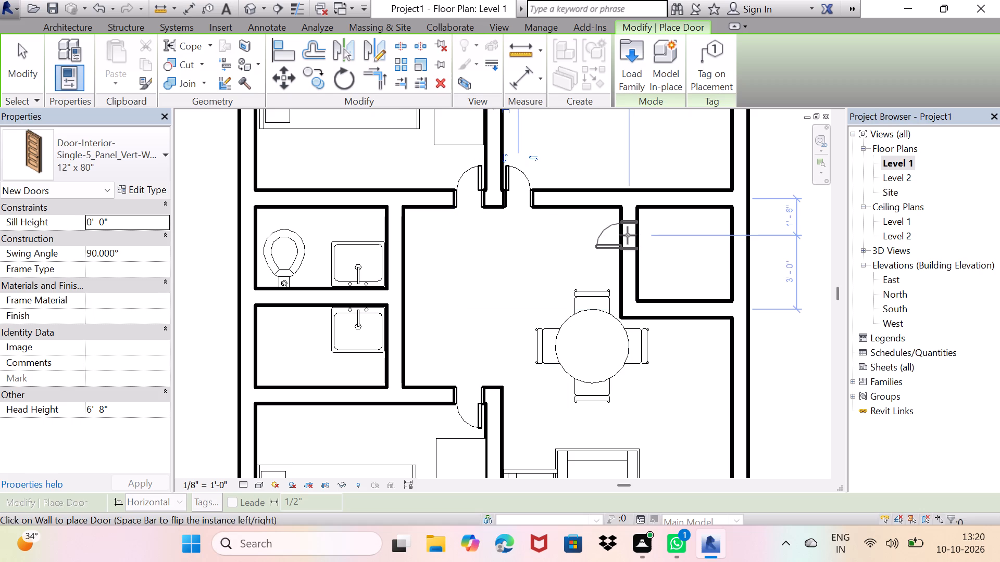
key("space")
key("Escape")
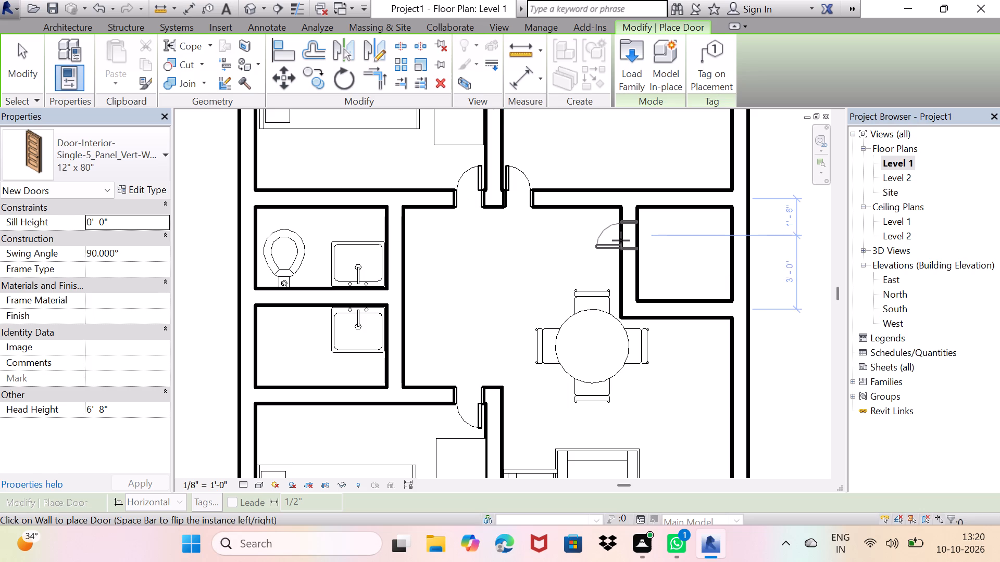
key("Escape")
Move the short vertical wall at the narrow lower room's inner end toward the door, about 0'-9" from the bedroom–living wall's centreline.
scroll(579, 273, "down", 2)
middle_click_drag(559, 354, 557, 330)
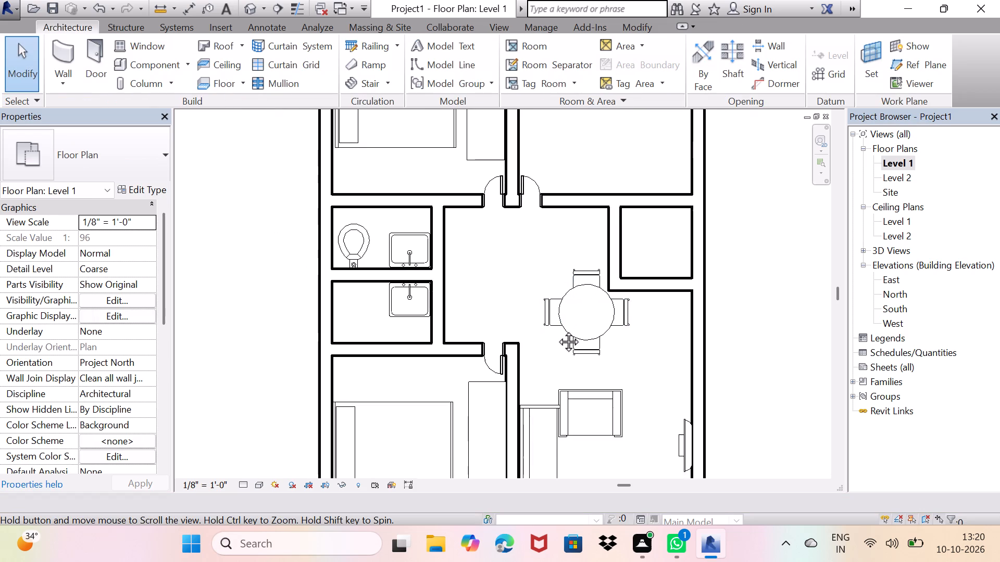
middle_click_drag(557, 330, 535, 181)
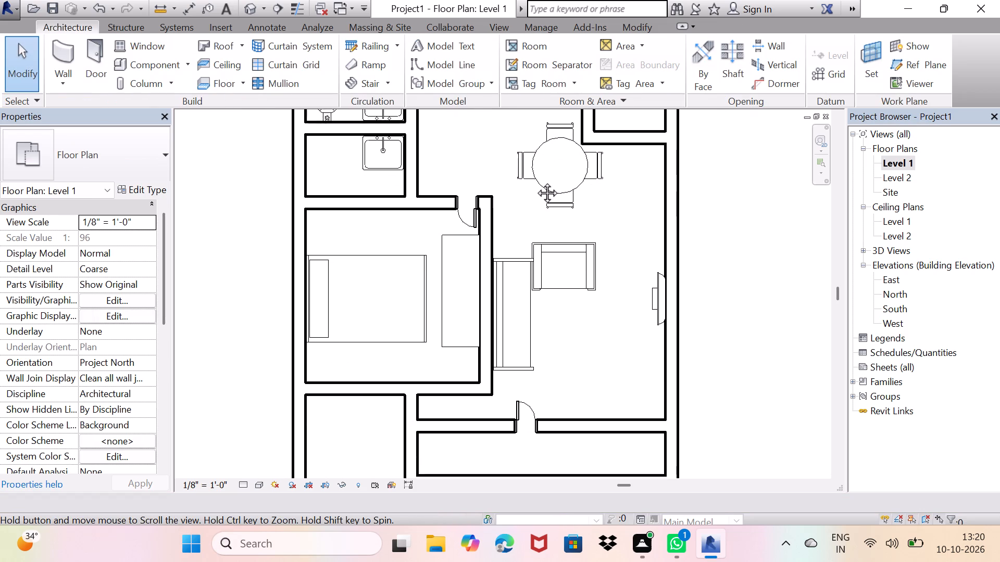
middle_click_drag(535, 181, 542, 171)
scroll(434, 384, "up", 5)
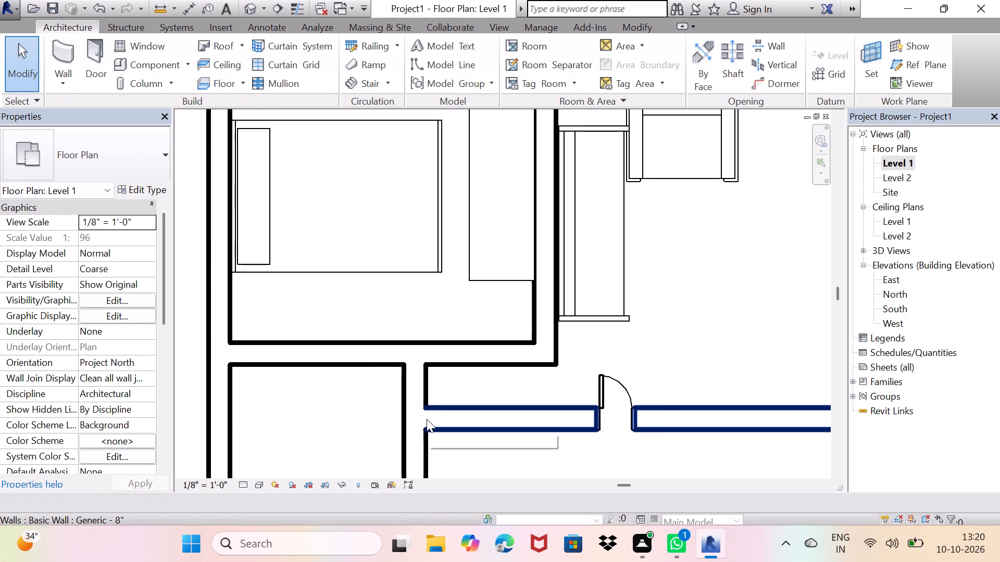
scroll(428, 401, "down", 2)
middle_click_drag(429, 412, 426, 343)
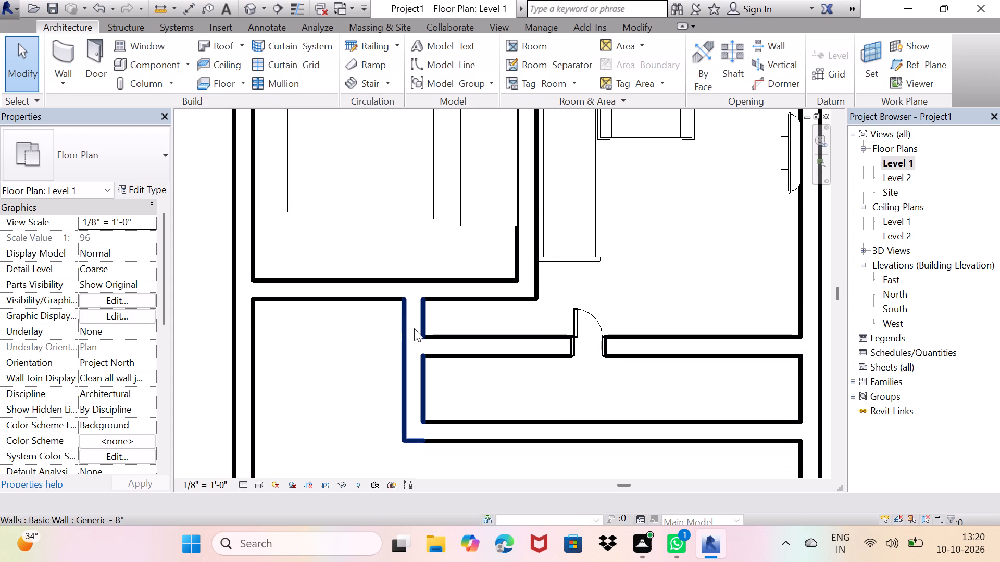
left_click(426, 324)
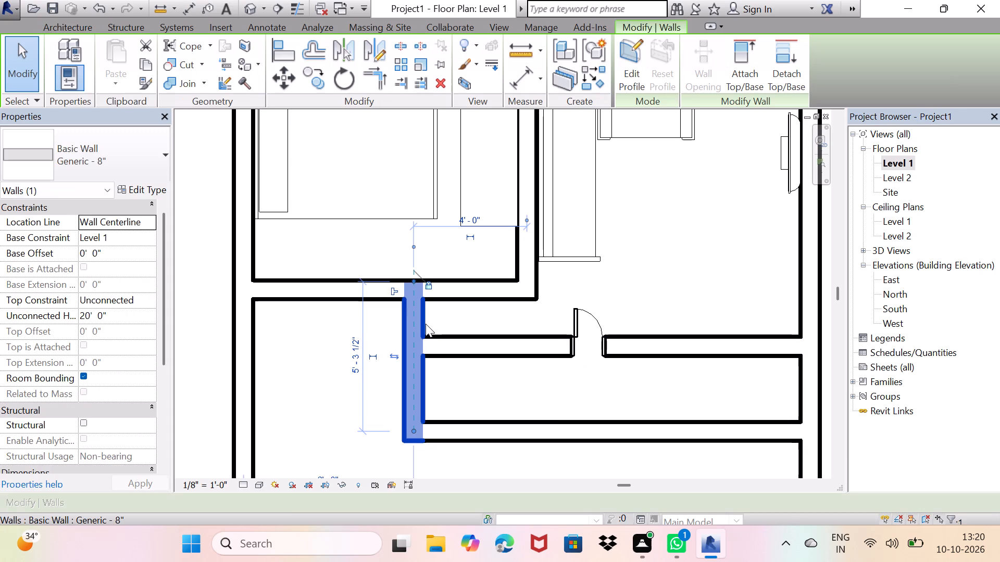
left_click_drag(415, 342, 420, 342)
left_click_drag(420, 342, 506, 344)
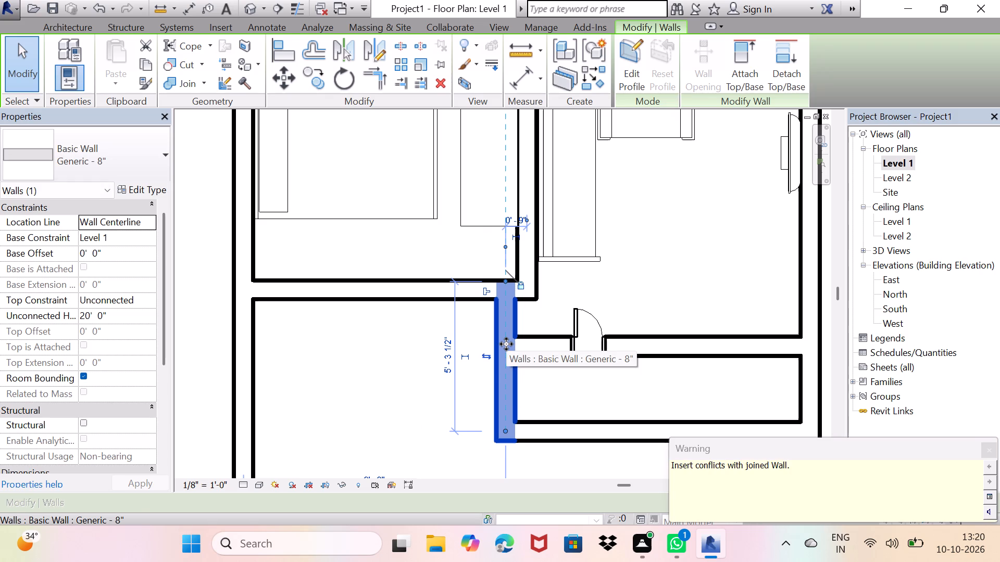
key("space")
left_click_drag(438, 385, 443, 371)
Split that vertical wall at about 0'-3 1/2", 2'-9" and 0'-5 1/2" below the centreline of the narrow room's upper wall.
scroll(435, 360, "down", 3)
middle_click_drag(468, 338, 457, 355)
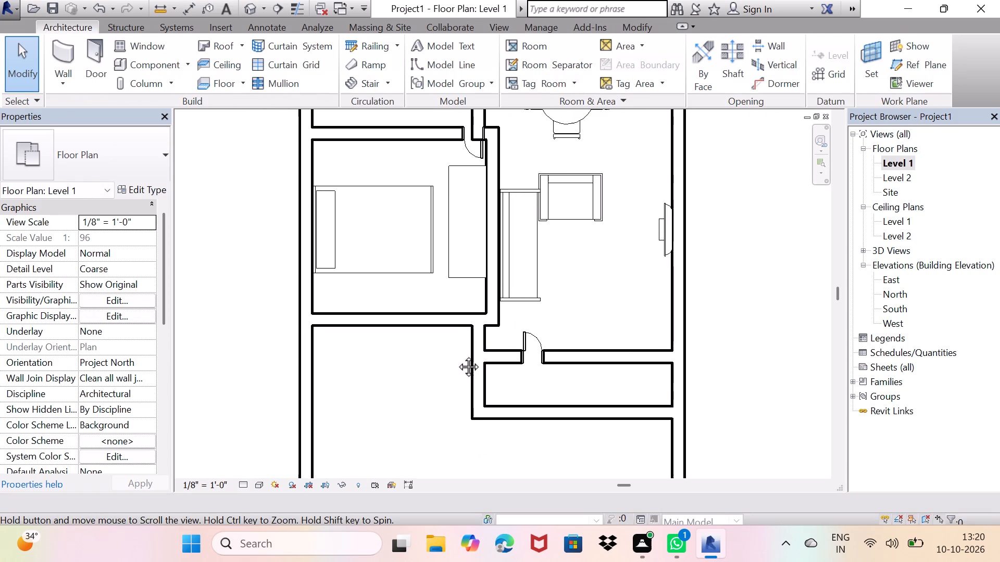
middle_click_drag(457, 355, 447, 345)
scroll(449, 381, "up", 3)
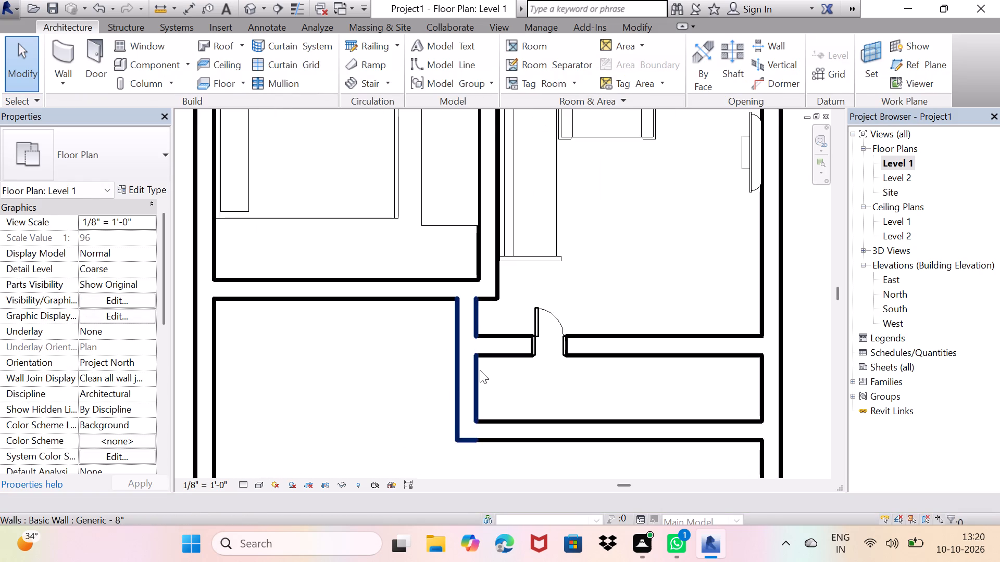
scroll(480, 370, "up", 3)
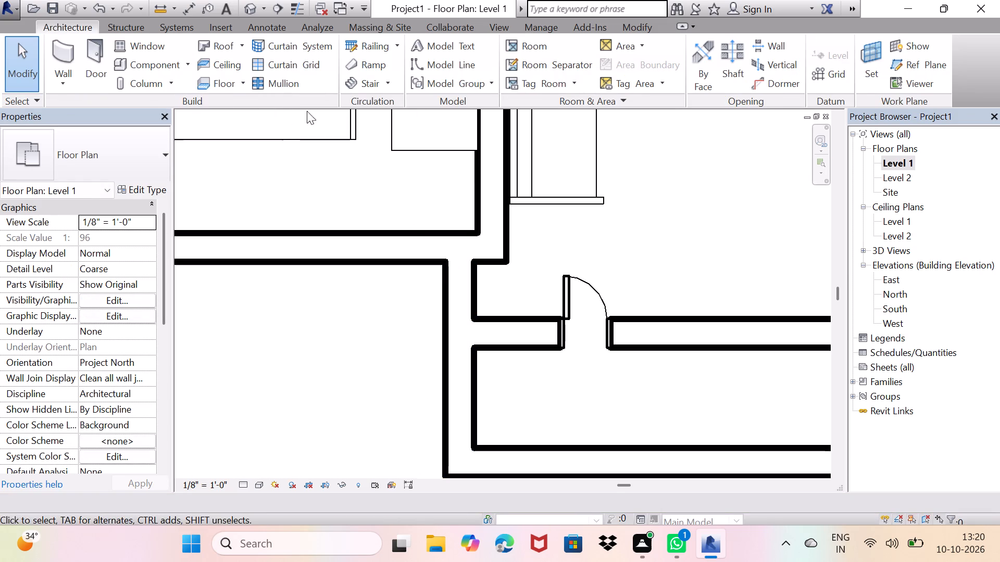
left_click(69, 48)
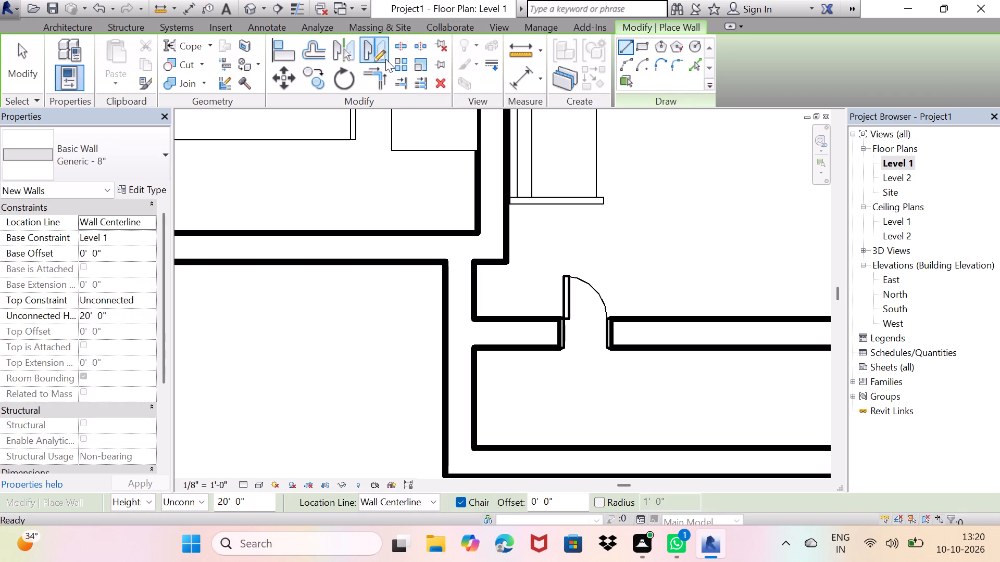
left_click(403, 44)
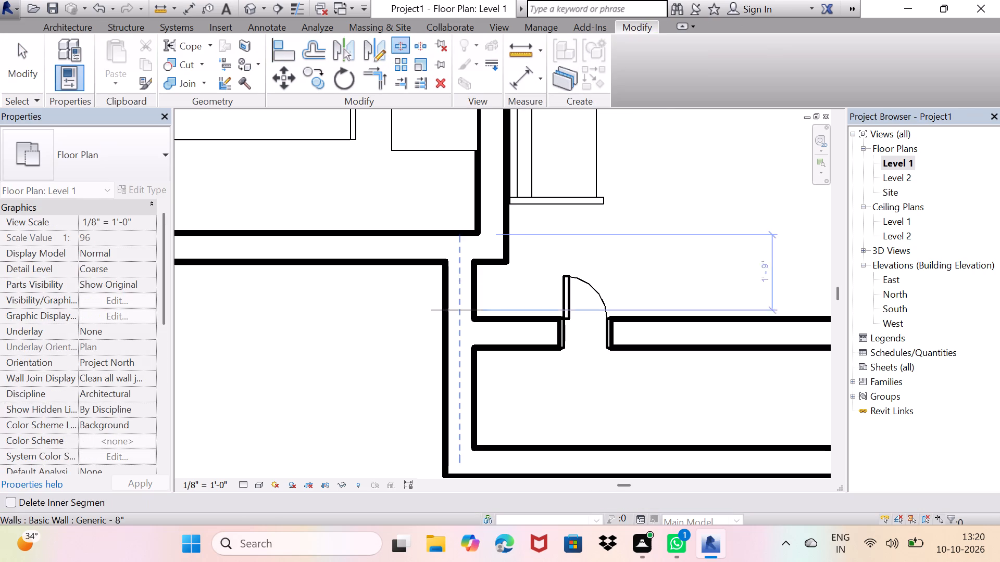
left_click(460, 348)
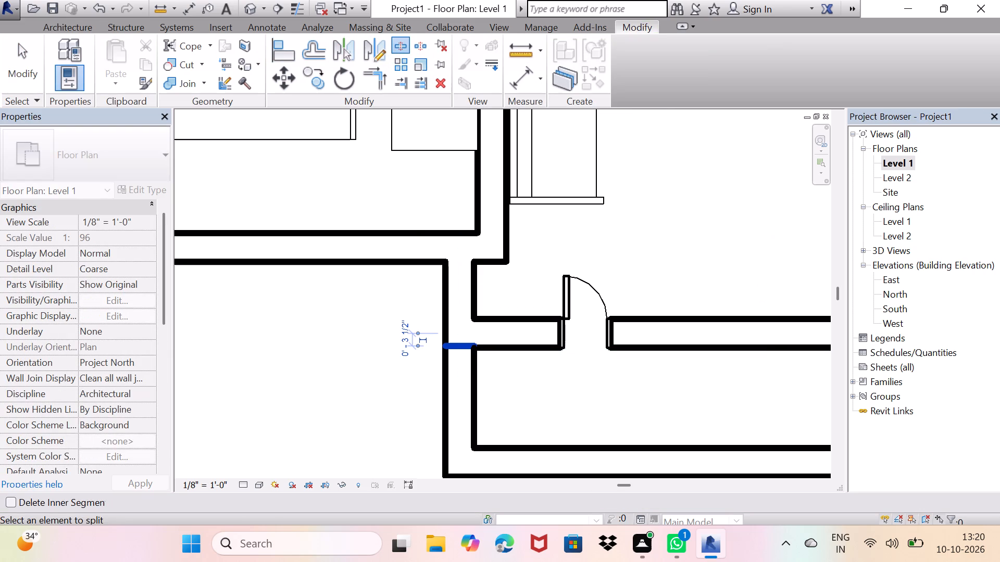
scroll(473, 370, "up", 3)
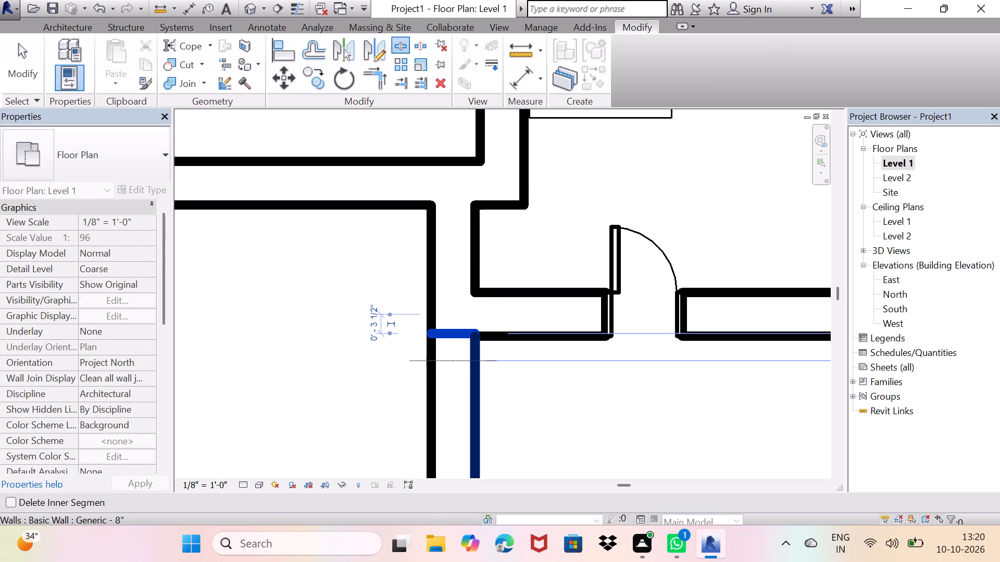
scroll(479, 379, "down", 2)
middle_click_drag(480, 380, 485, 289)
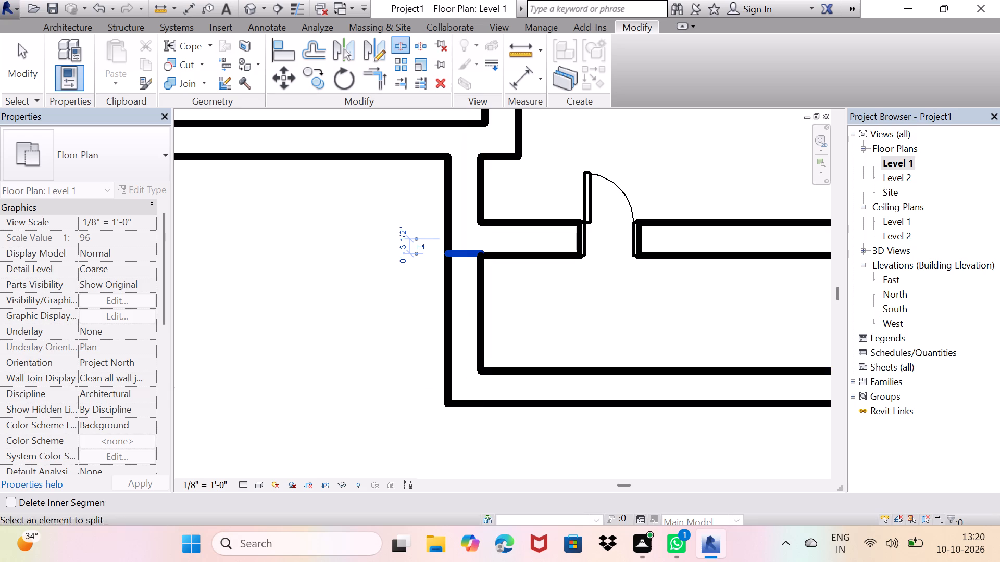
left_click(466, 374)
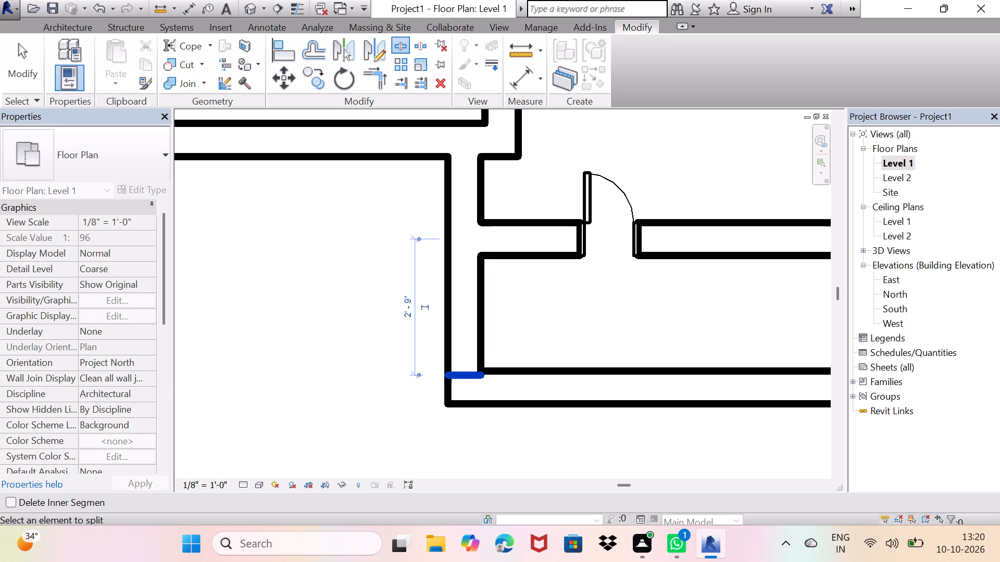
key("space")
left_click(460, 261)
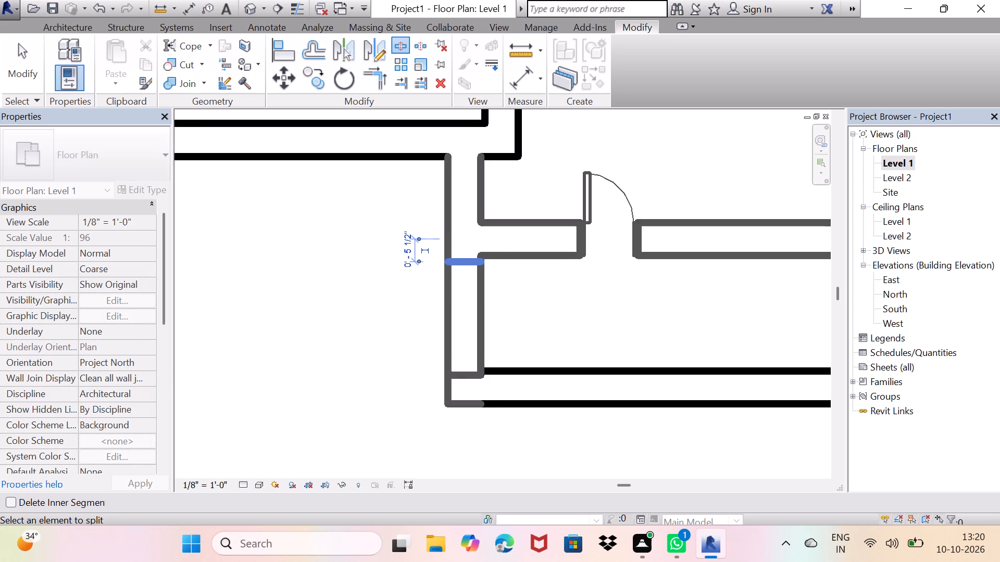
key("space")
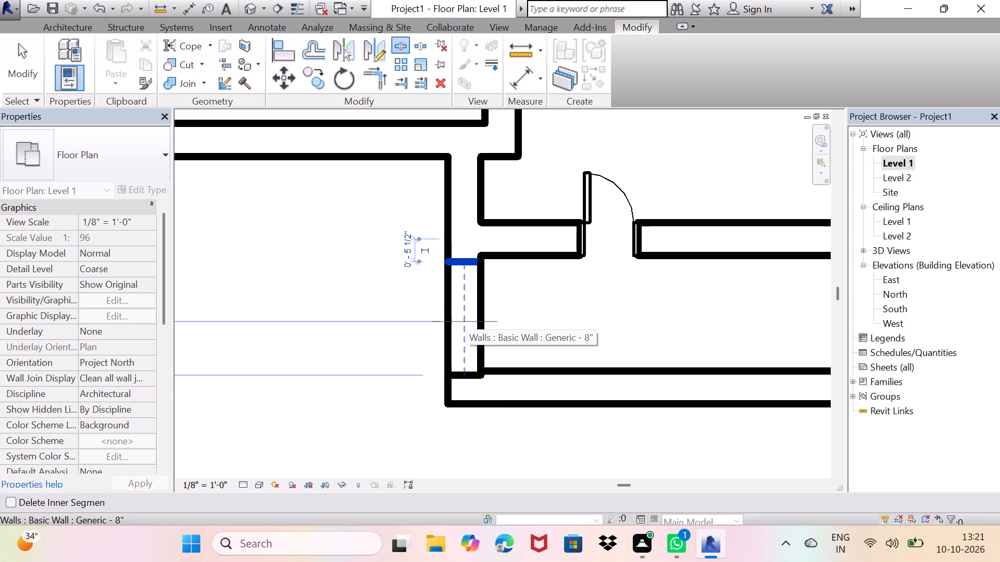
key("Escape")
key("Escape")
Delete the middle wall segment between the splits to open the narrow room toward the large lower space.
left_click(478, 321)
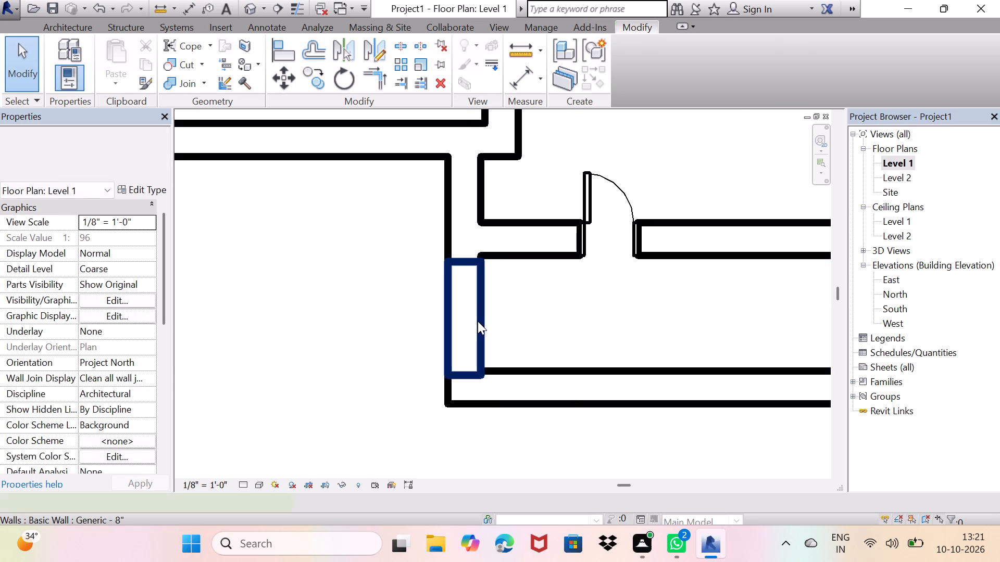
key("Delete")
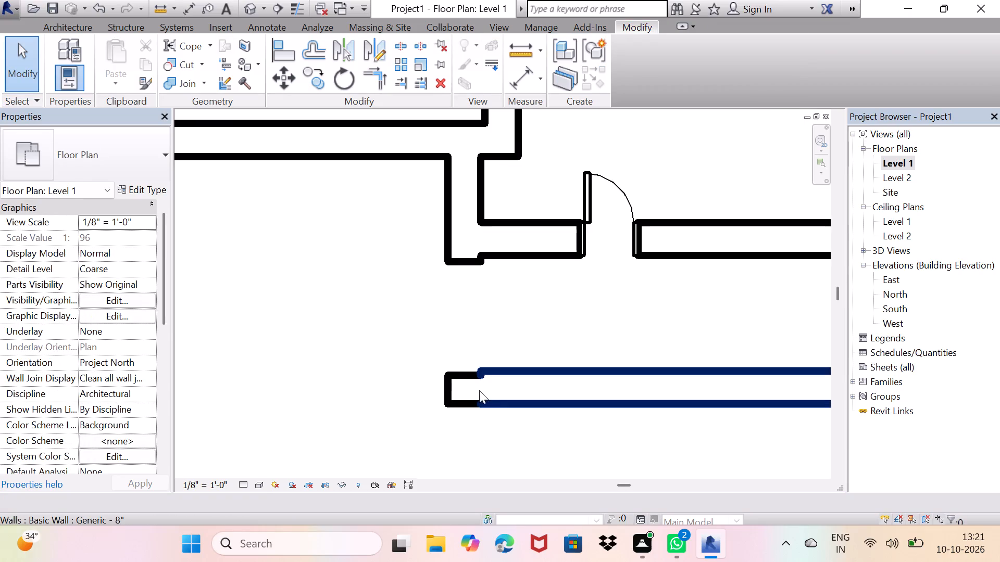
Nudge the lower wall stub's end upward to a 0'-4" length, flush with the narrow room's lower wall face.
scroll(475, 387, "up", 2)
left_click(444, 370)
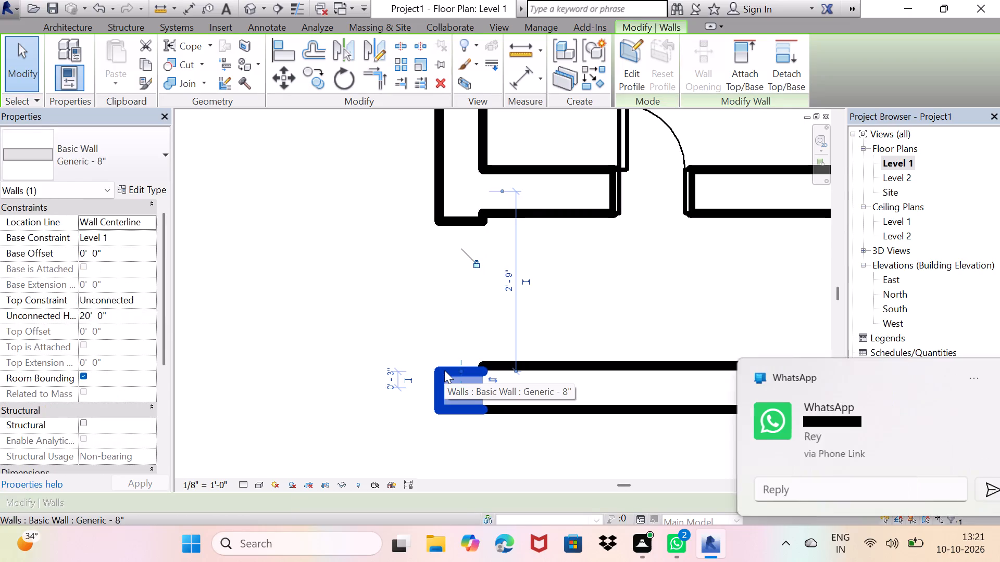
key("Up")
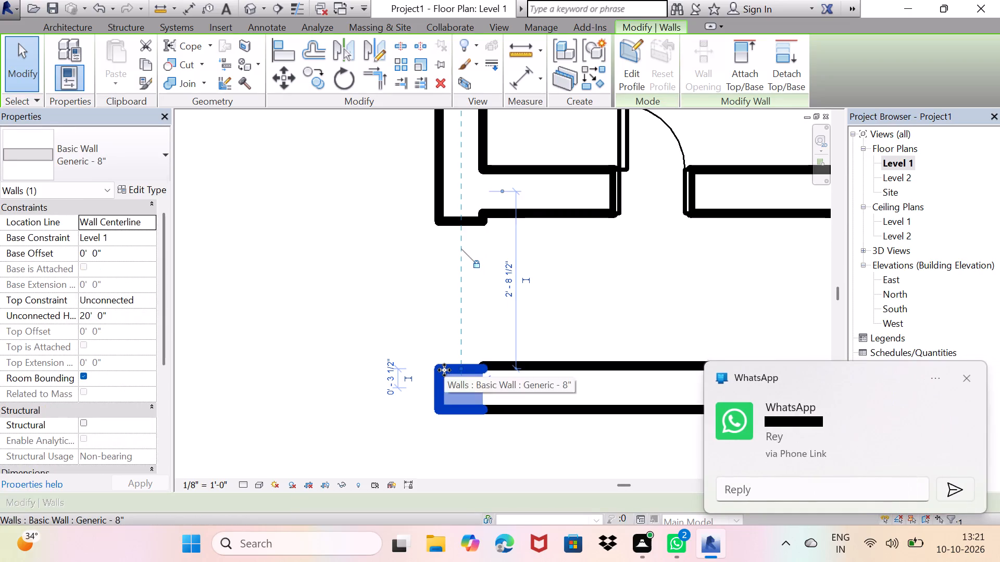
key("Up")
key("Up")
key("Down")
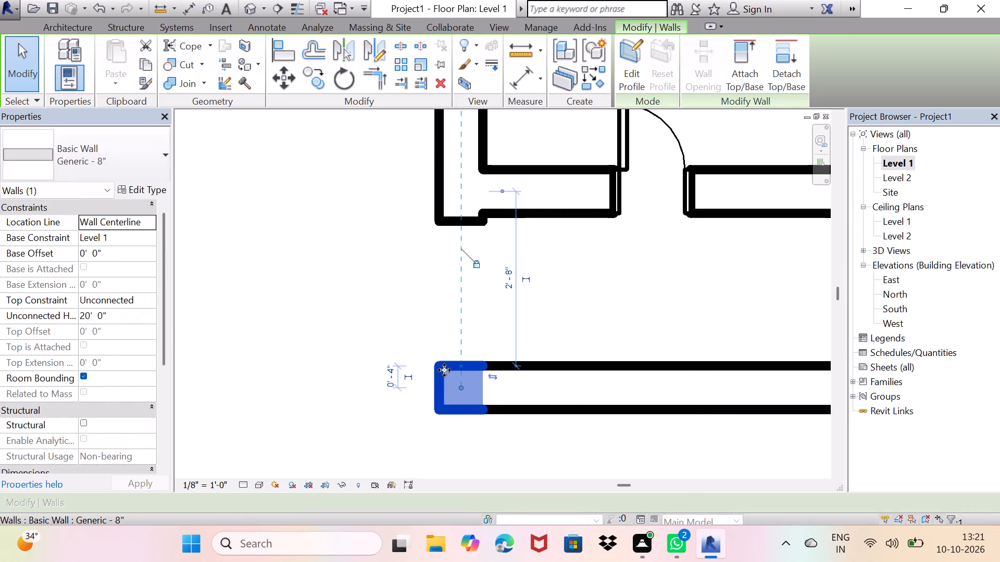
key("space")
left_click(504, 335)
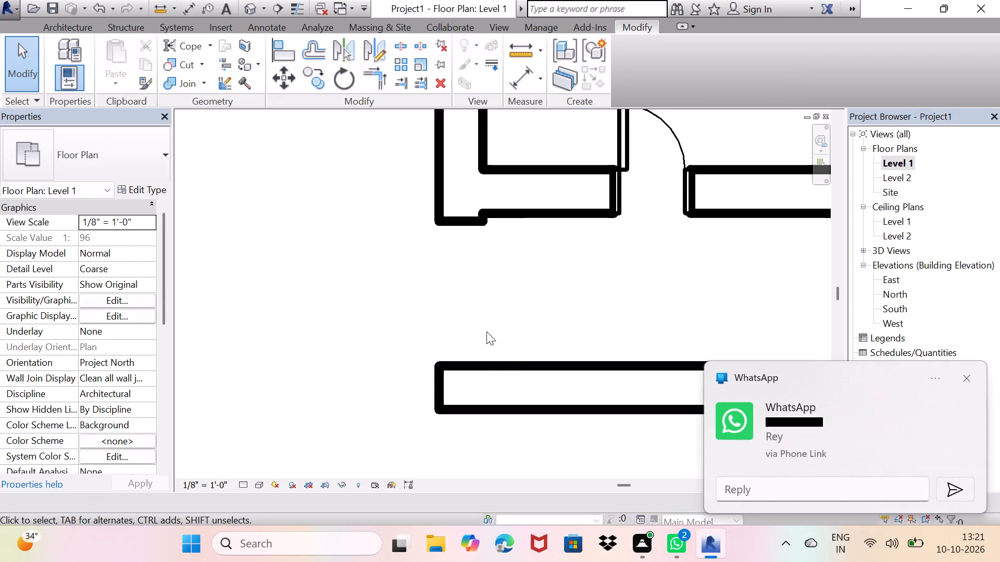
Nudge the upper wall stub up to 2'-8" from the lower wall's centreline, and flip the vertical wall segment above it.
left_click(467, 225)
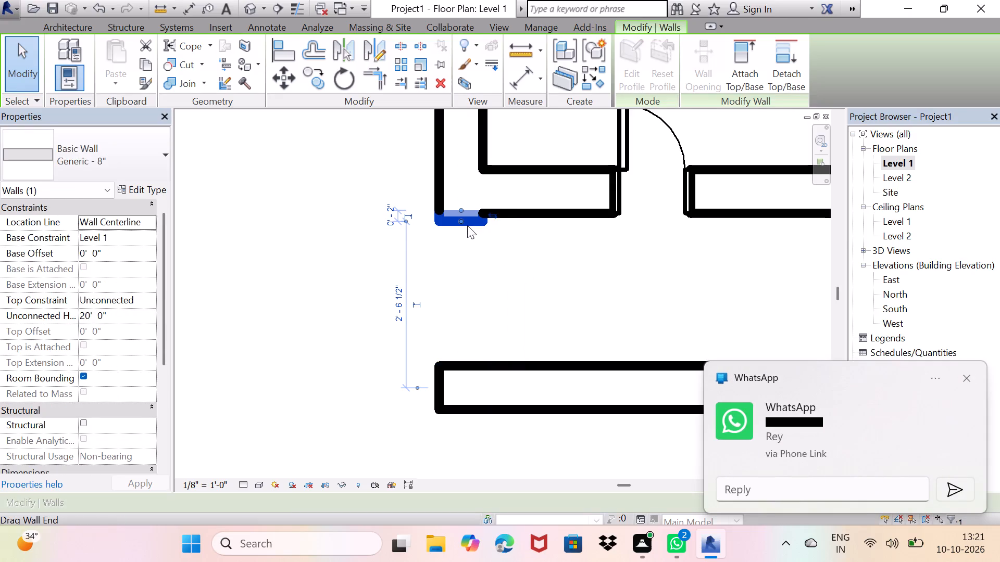
key("Up")
key("Up")
key("Up")
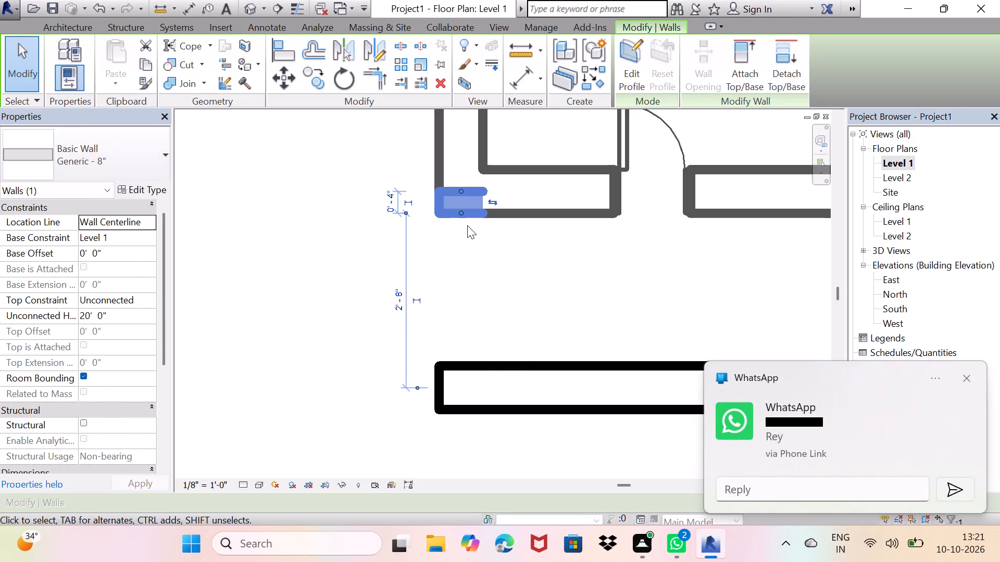
key("space")
left_click(446, 250)
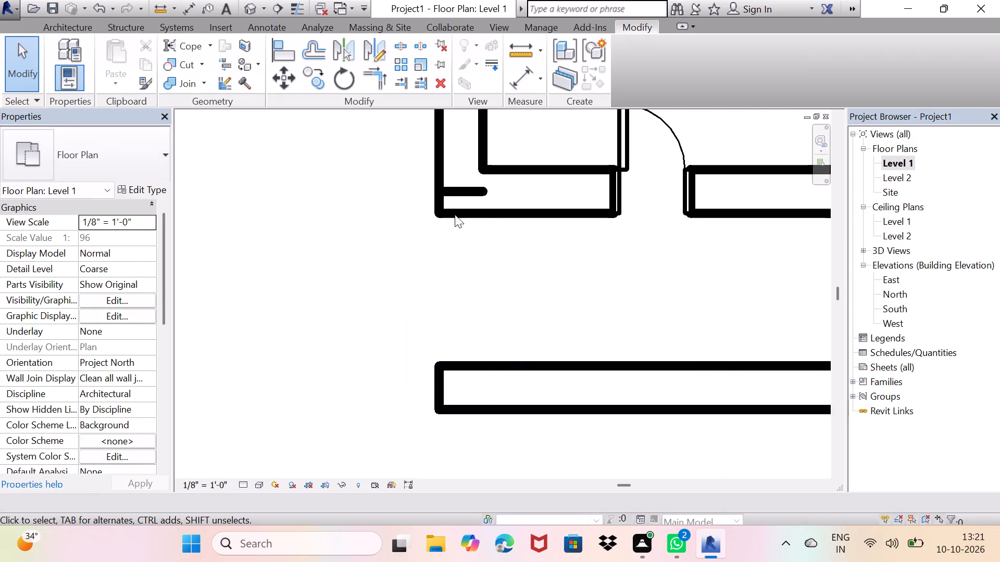
left_click(465, 187)
double_click(465, 187)
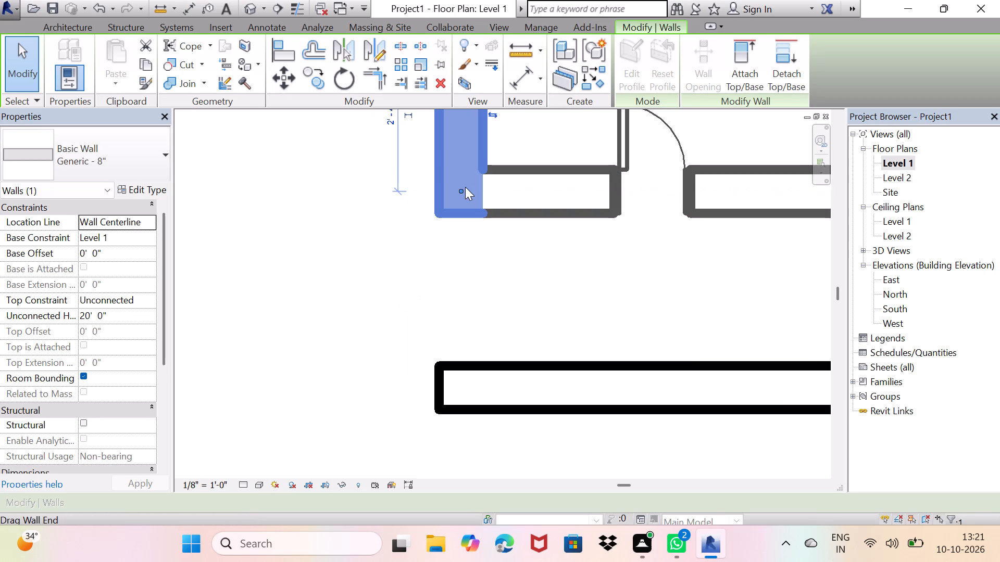
key("space")
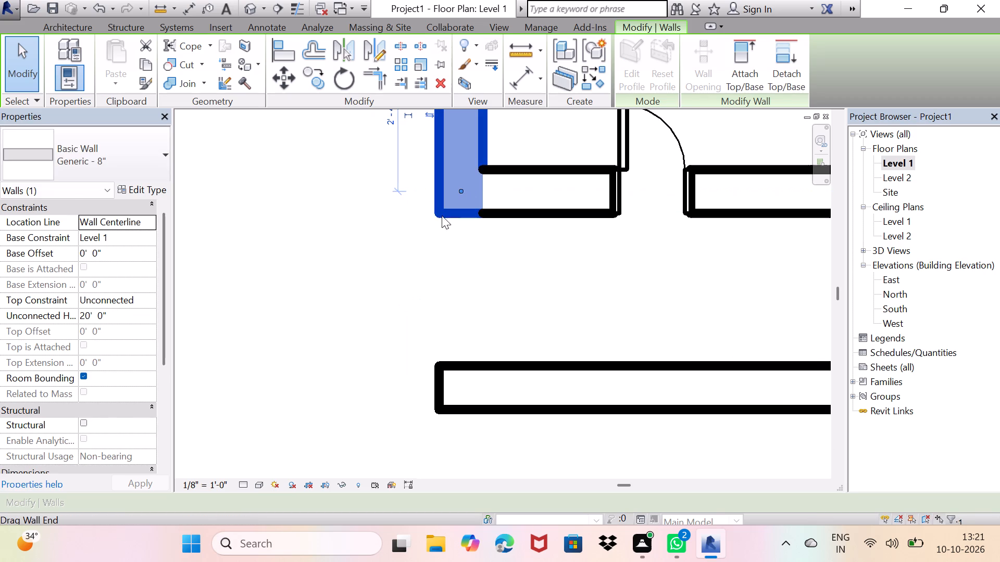
left_click(408, 235)
Examine the opened lower room and the remaining rooms, doors and furniture across the floor plan.
scroll(403, 215, "down", 7)
middle_click_drag(399, 215, 434, 245)
scroll(434, 245, "down", 2)
middle_click_drag(413, 257, 461, 257)
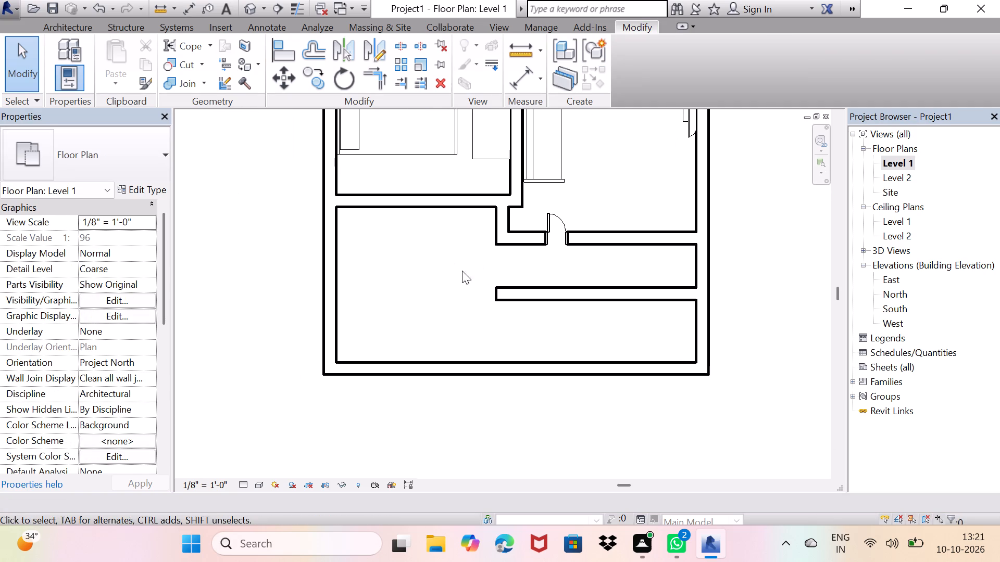
middle_click_drag(456, 300, 453, 295)
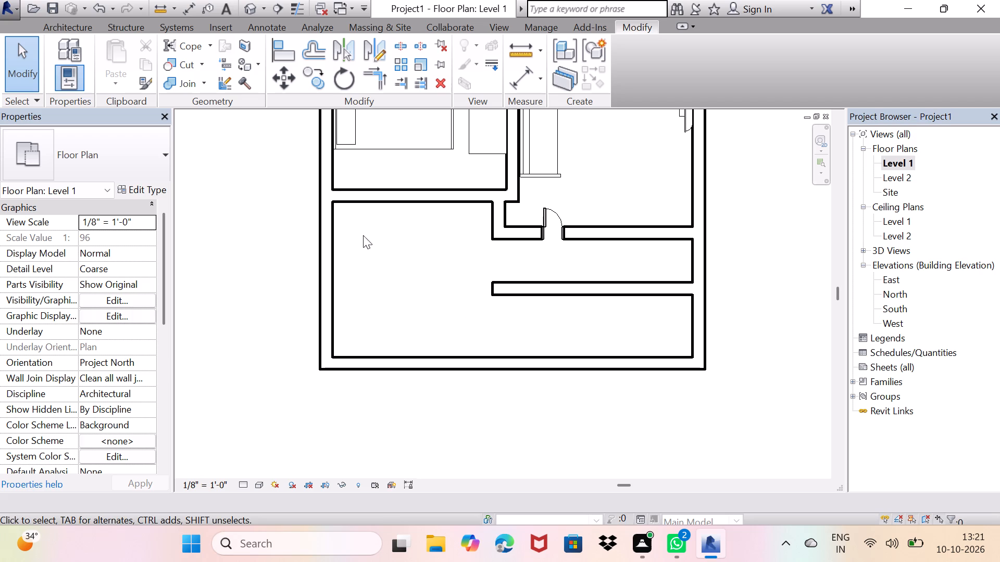
middle_click_drag(371, 239, 277, 364)
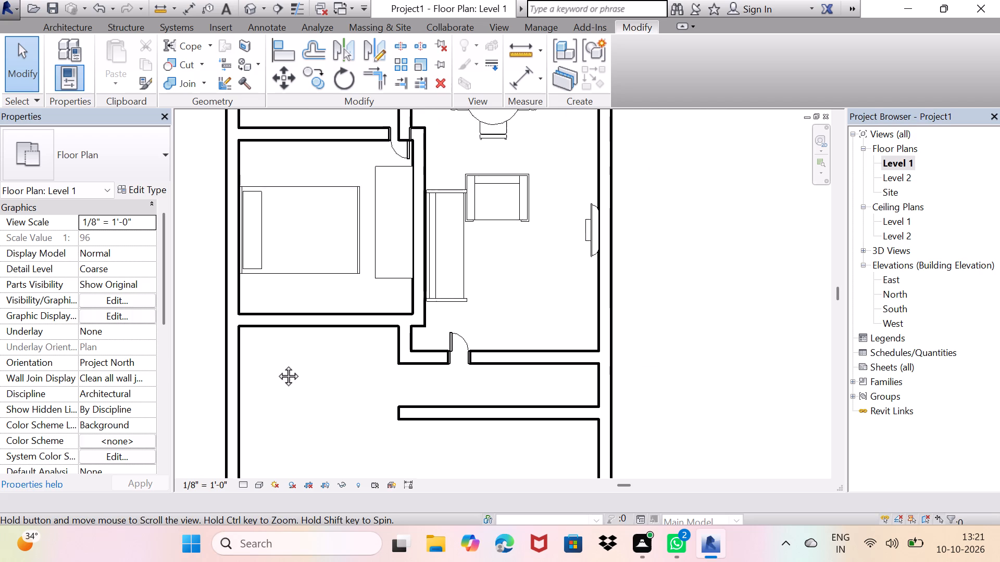
middle_click_drag(277, 364, 231, 424)
middle_click_drag(384, 225, 353, 317)
scroll(384, 225, "down", 1)
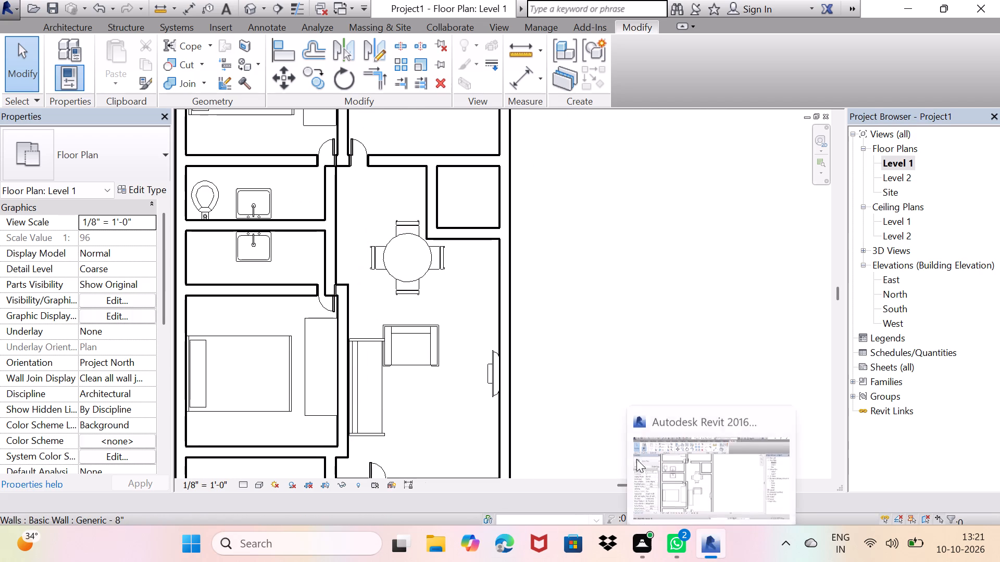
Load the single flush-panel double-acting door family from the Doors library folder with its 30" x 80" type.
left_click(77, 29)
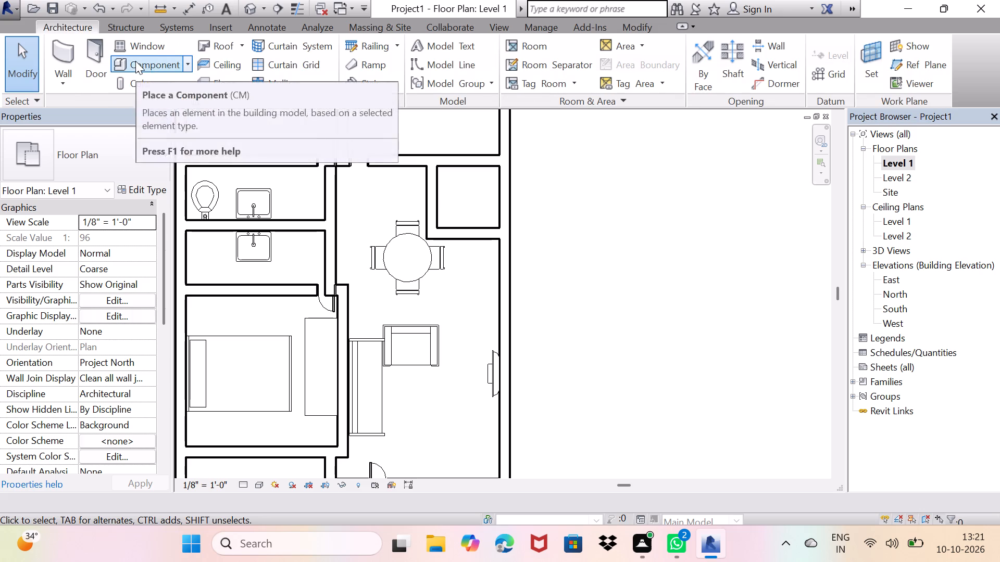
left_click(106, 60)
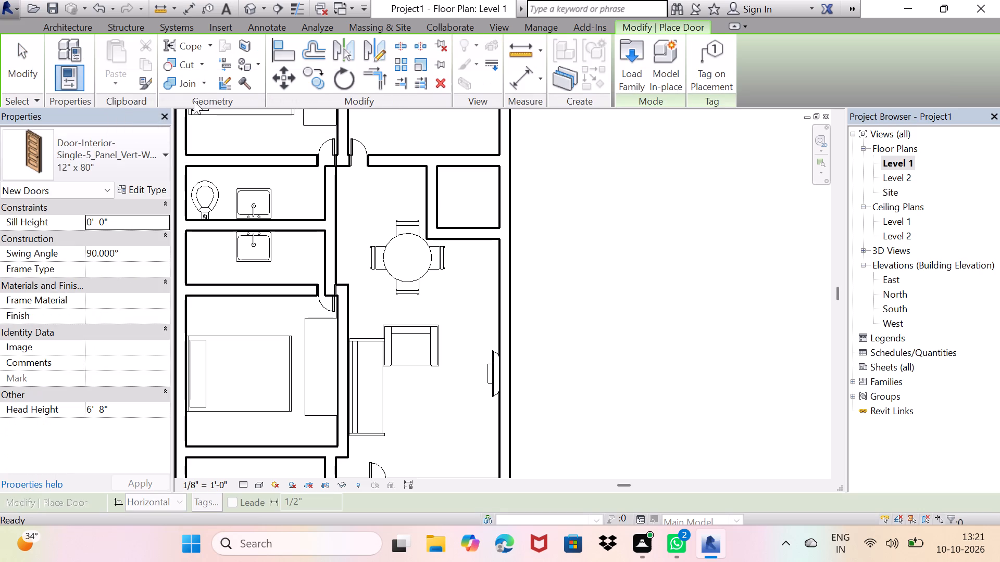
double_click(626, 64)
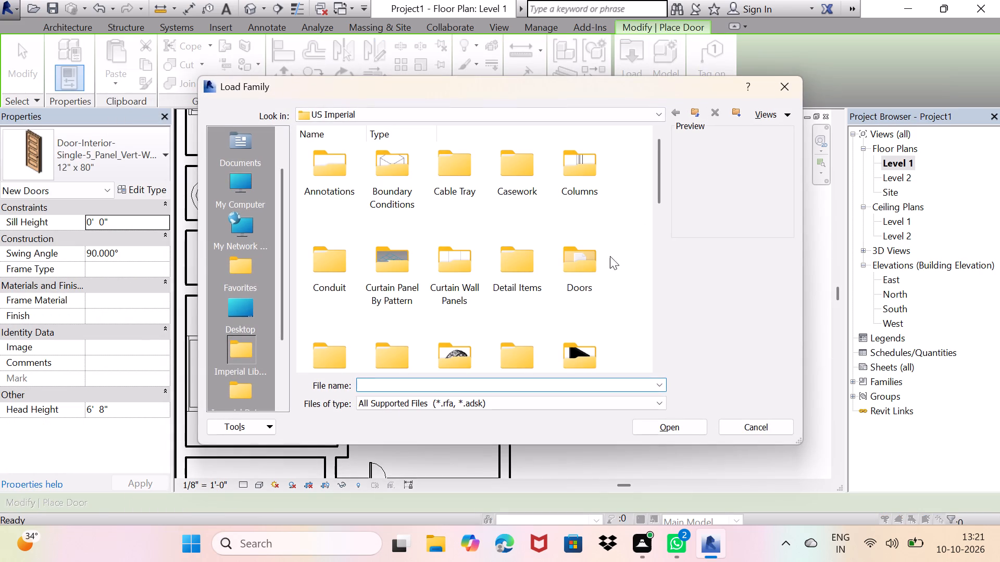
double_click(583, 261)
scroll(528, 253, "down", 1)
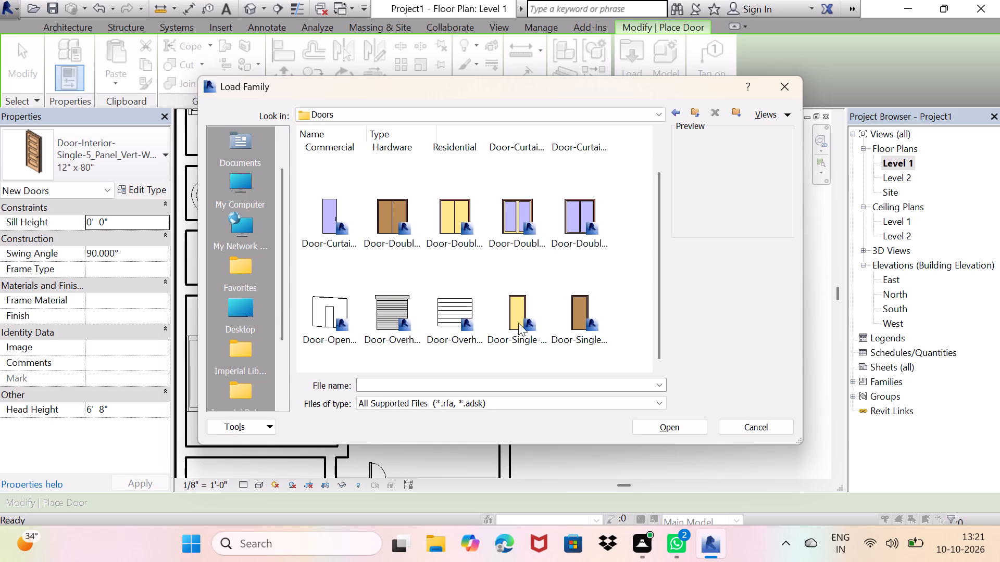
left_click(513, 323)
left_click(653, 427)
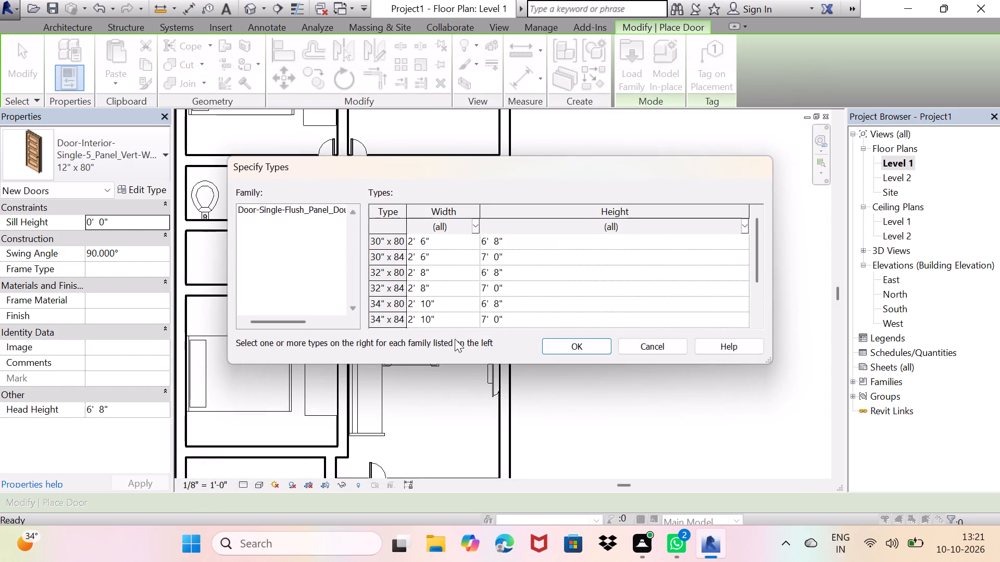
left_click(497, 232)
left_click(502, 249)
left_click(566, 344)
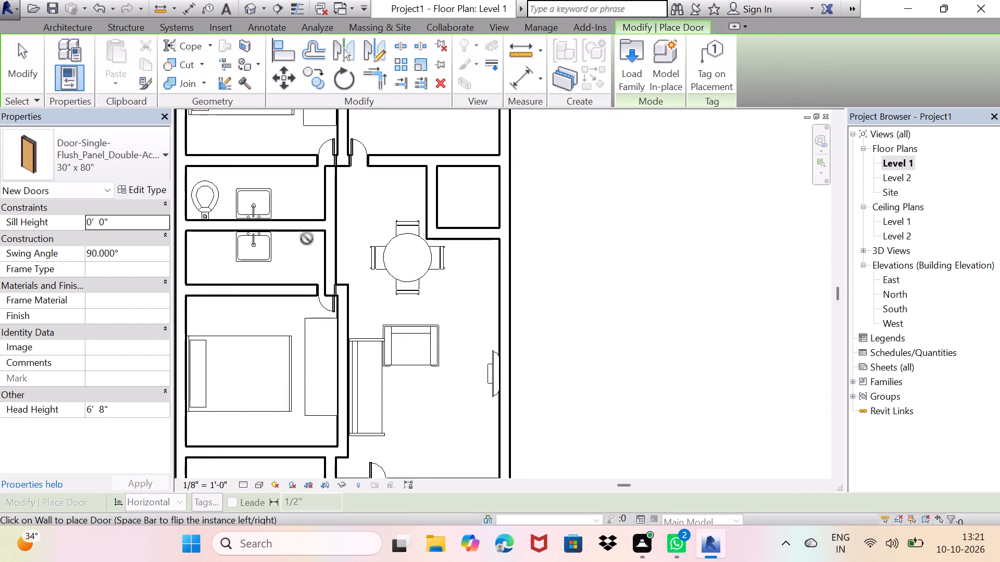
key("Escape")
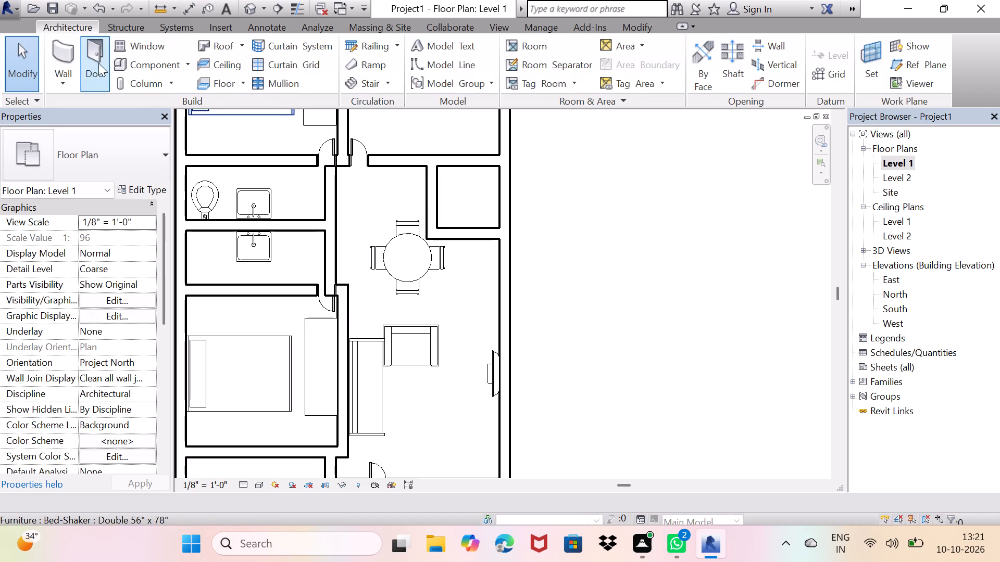
Load the Door-Interior-Single-Flush_Panel-Wood family from the Residential doors folder with its 12" x 80" type.
double_click(97, 49)
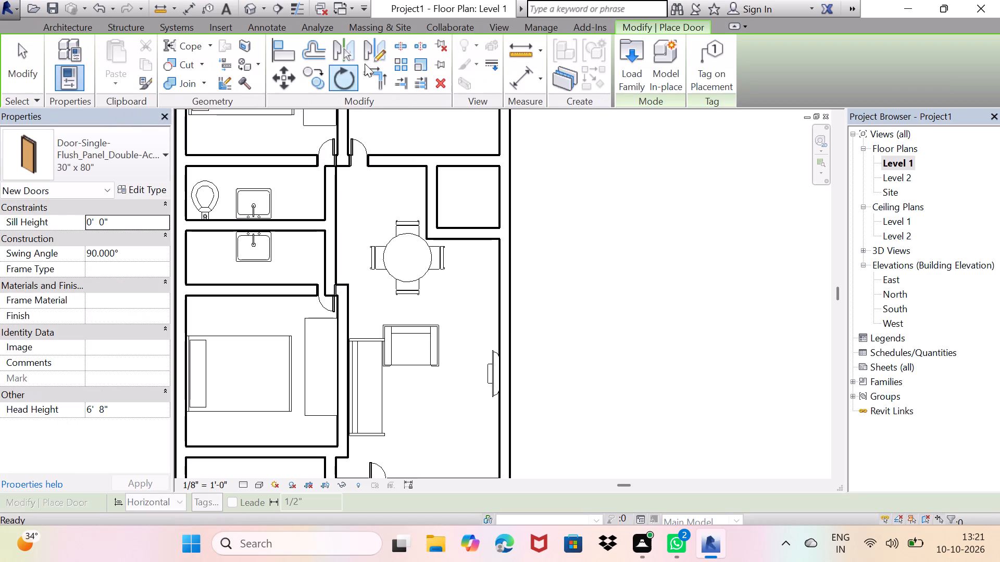
double_click(622, 60)
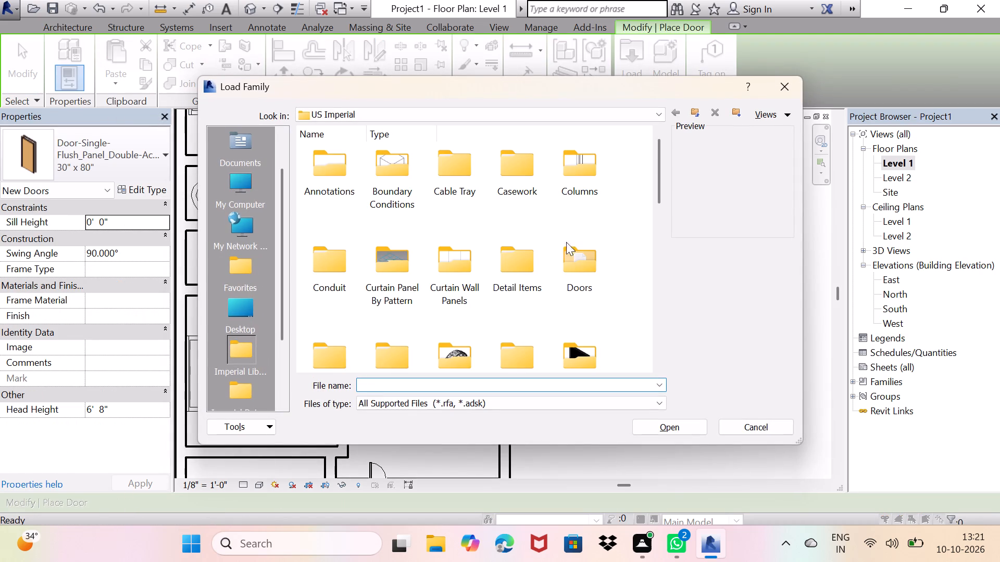
double_click(573, 256)
double_click(460, 167)
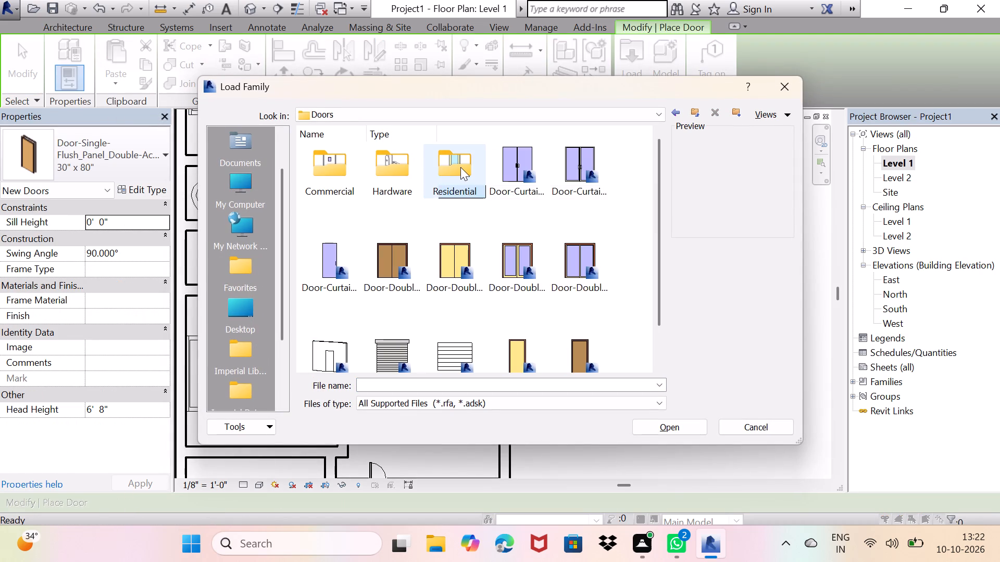
scroll(504, 229, "down", 7)
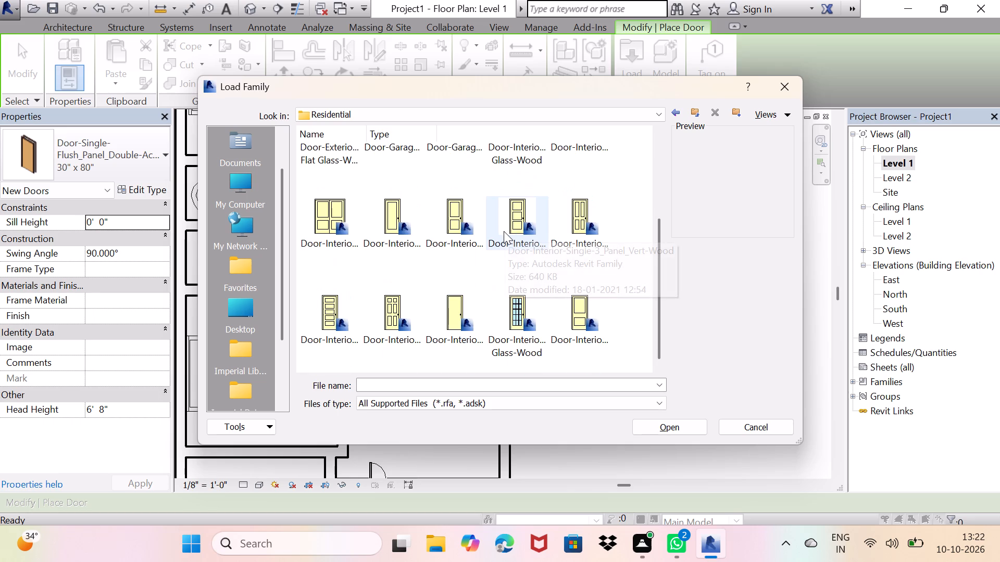
left_click(455, 311)
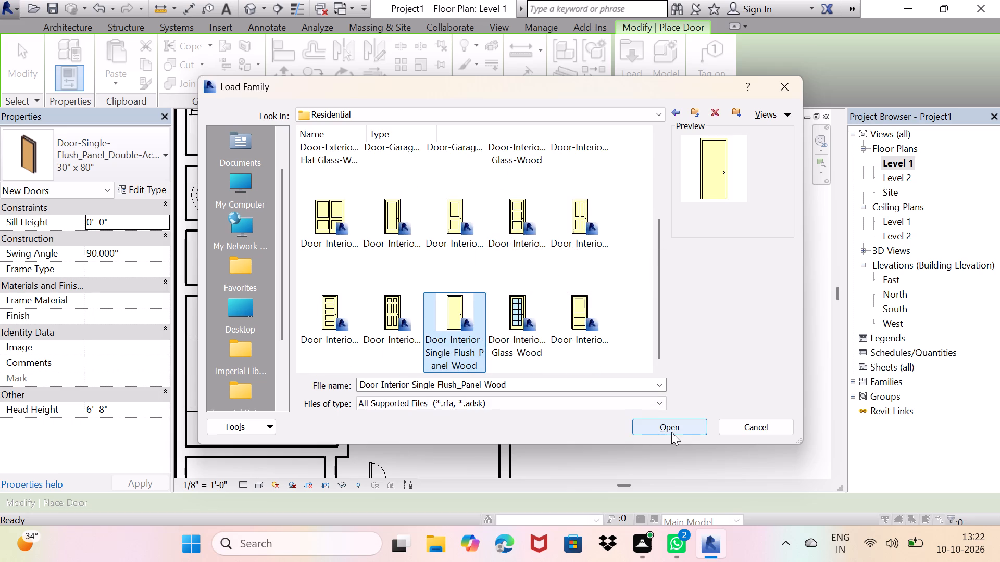
left_click(671, 432)
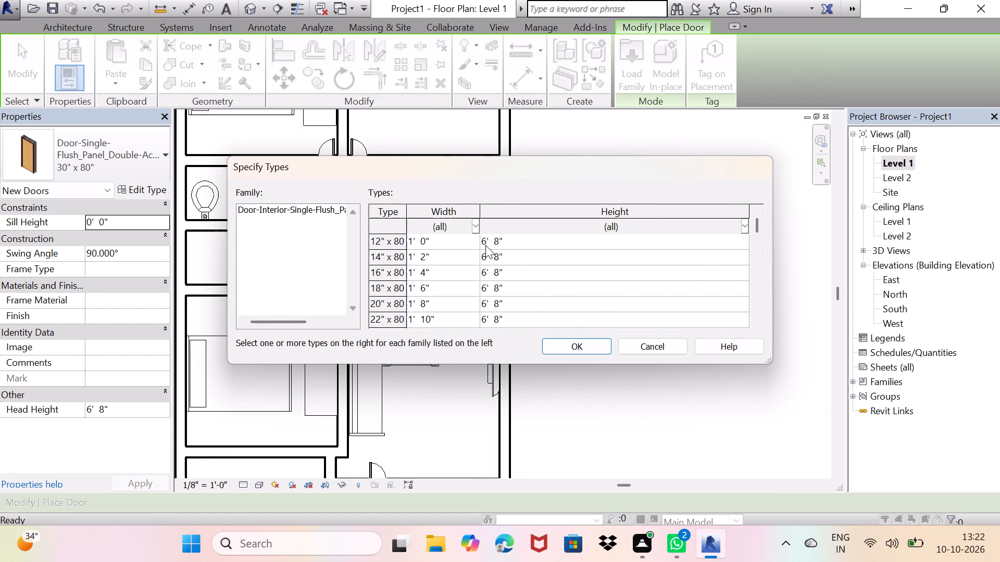
left_click(480, 236)
left_click(579, 346)
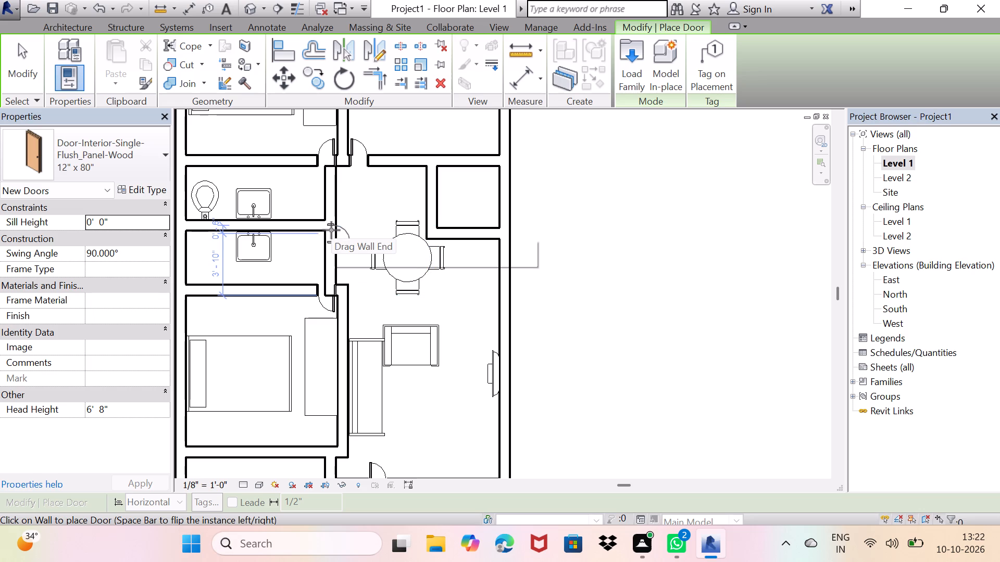
key("space")
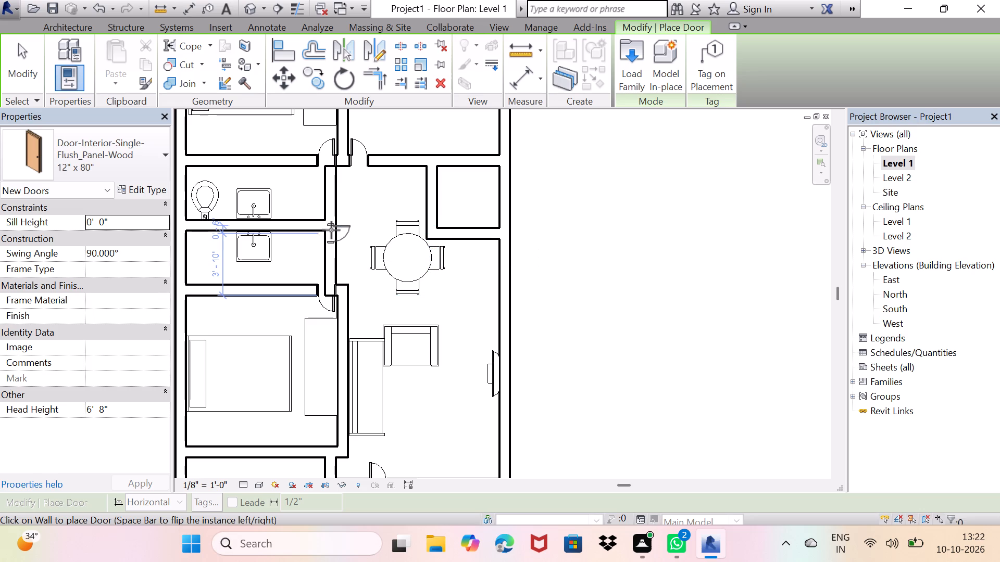
key("Escape")
Nudge the vertical wall shared by the two washrooms toward the sinks, shortening both rooms and widening the passage by the dining table.
left_click(335, 220)
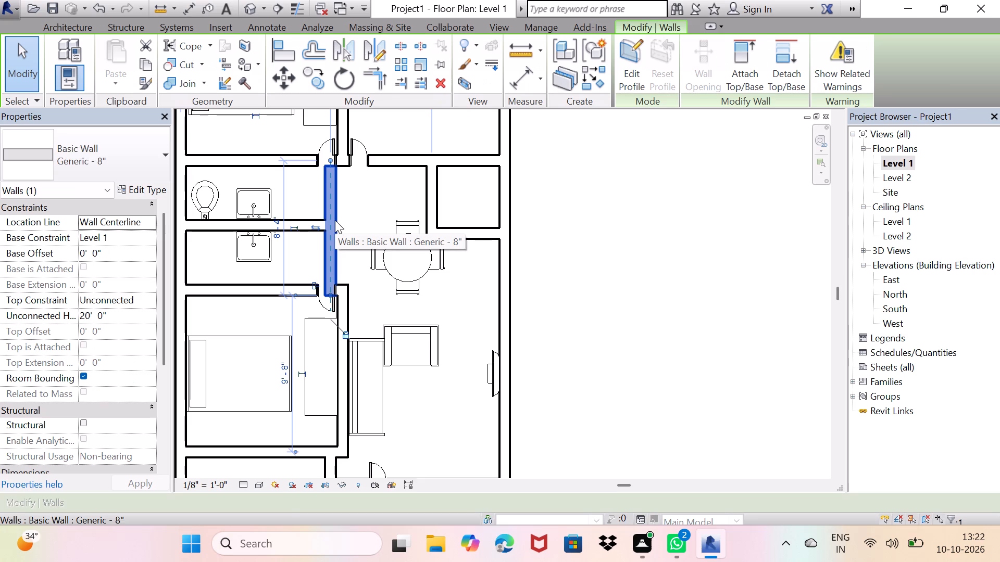
key("Left")
key("Left")
key("Left")
key("Left")
key("Left")
key("Left")
key("Left")
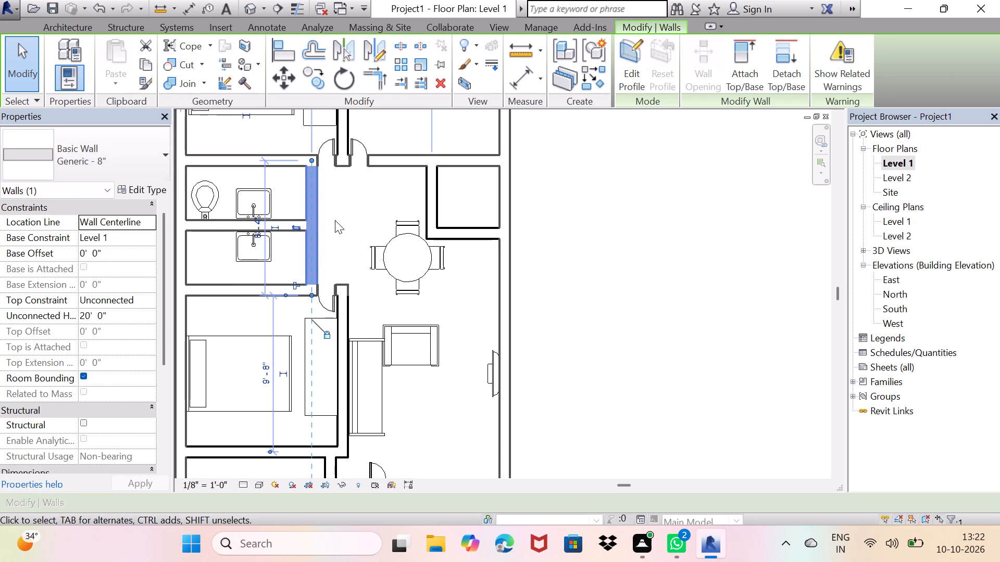
key("Left")
key("Left")
key("Left")
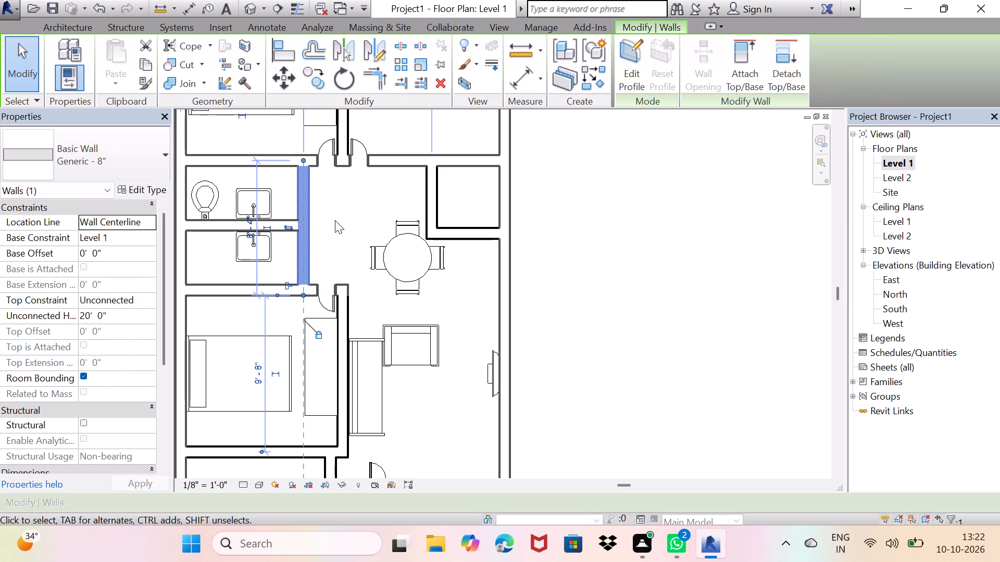
key("Left")
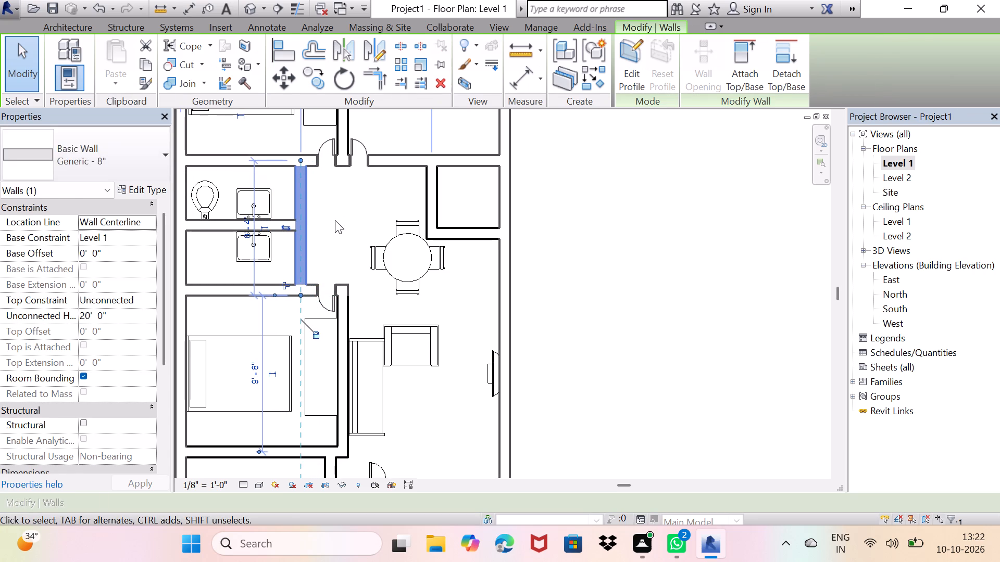
key("Escape")
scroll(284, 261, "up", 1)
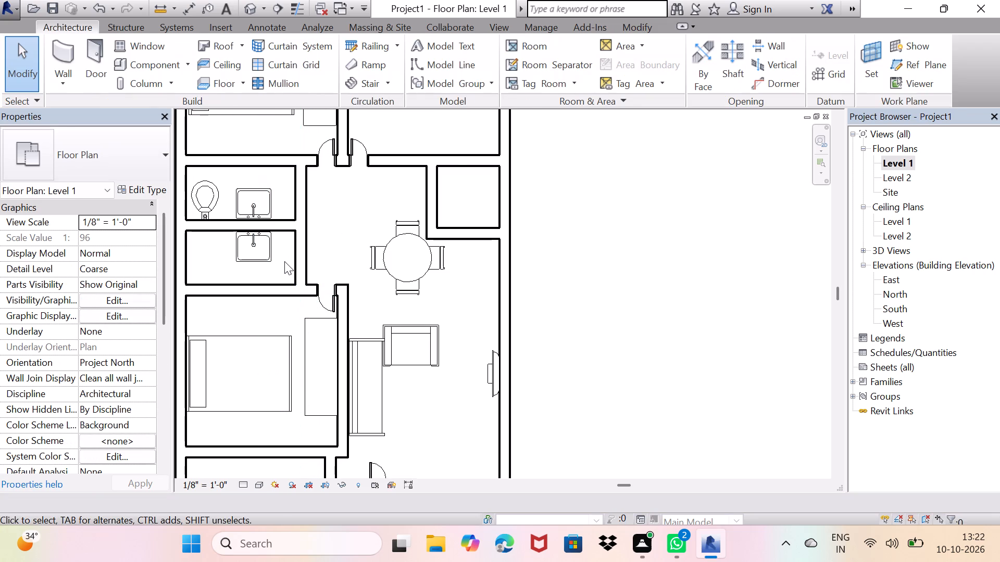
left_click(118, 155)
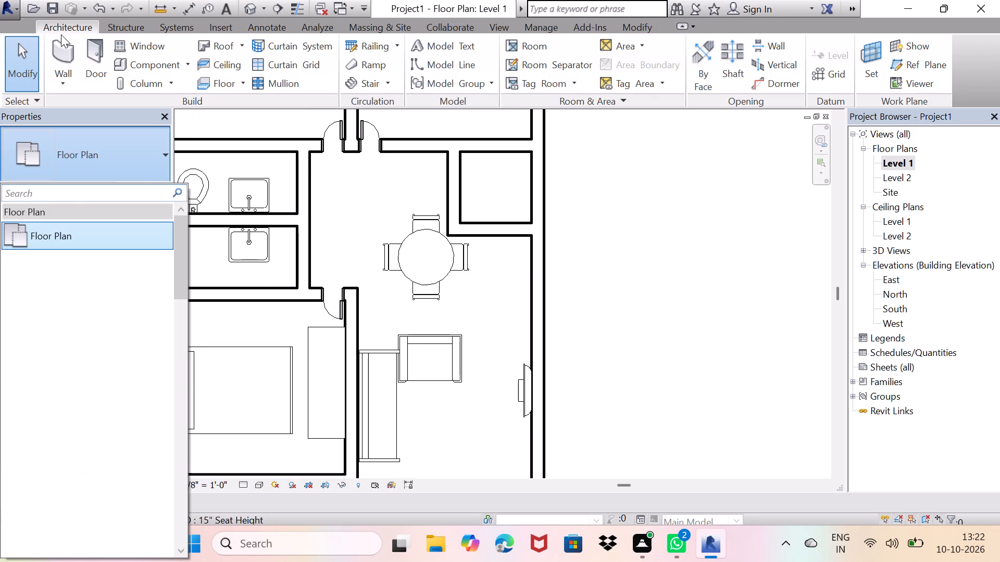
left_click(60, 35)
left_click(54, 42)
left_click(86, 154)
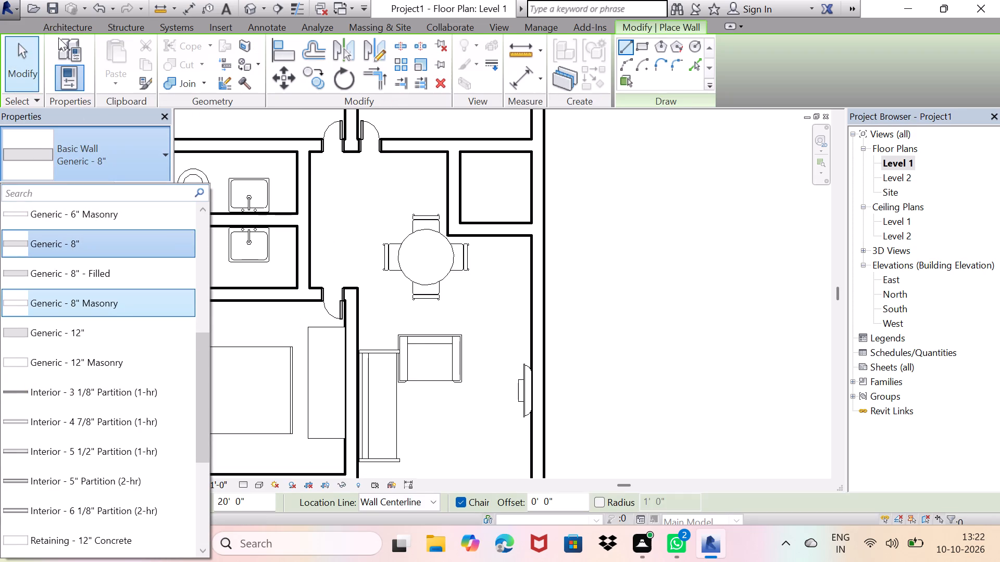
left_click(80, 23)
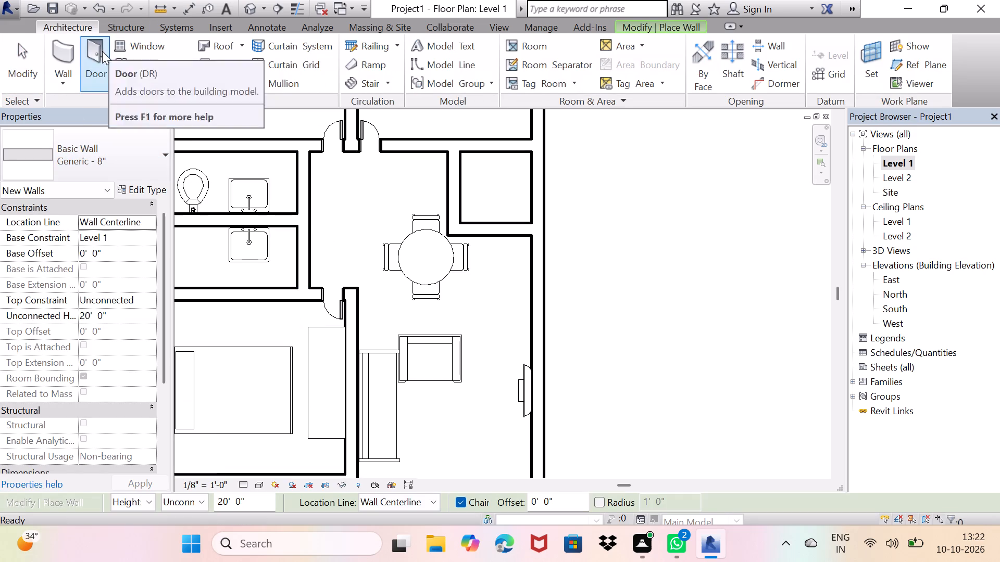
Start the Door tool and reload the residential Door-Interior-Single-Flush_Panel-Wood family with its 12" x 80" type for placement.
left_click(90, 51)
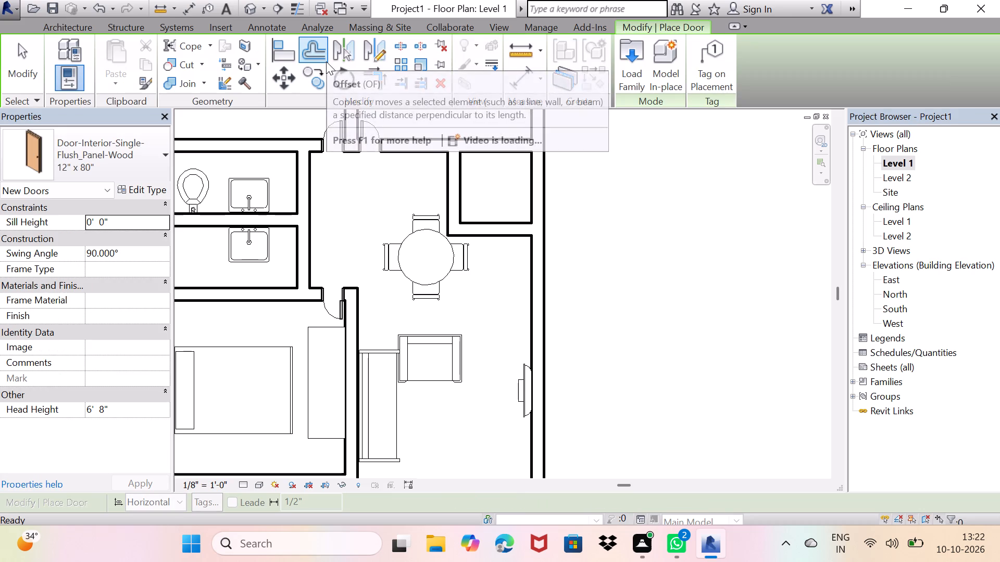
left_click(623, 49)
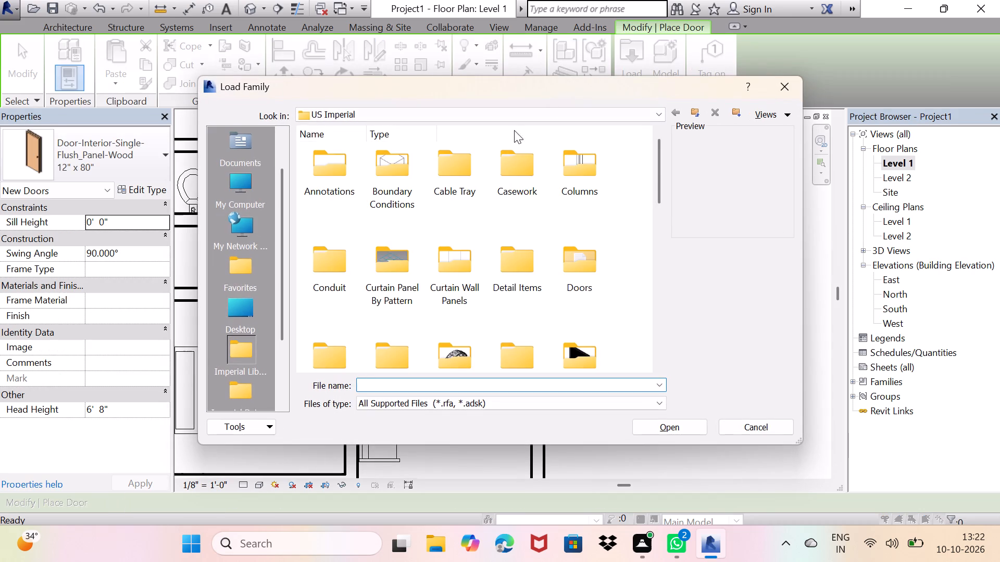
scroll(529, 212, "down", 6)
scroll(530, 212, "up", 3)
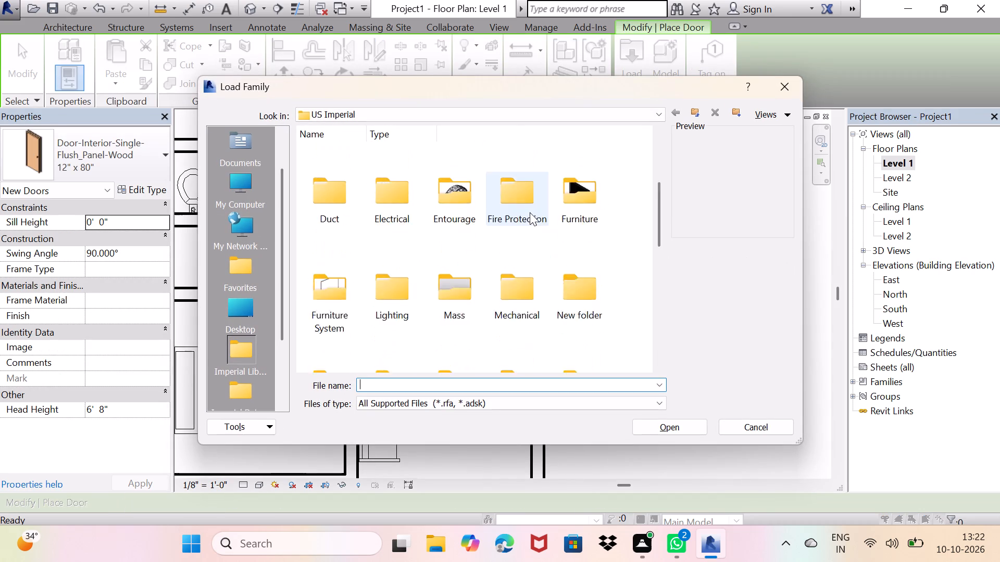
scroll(530, 212, "up", 5)
double_click(584, 261)
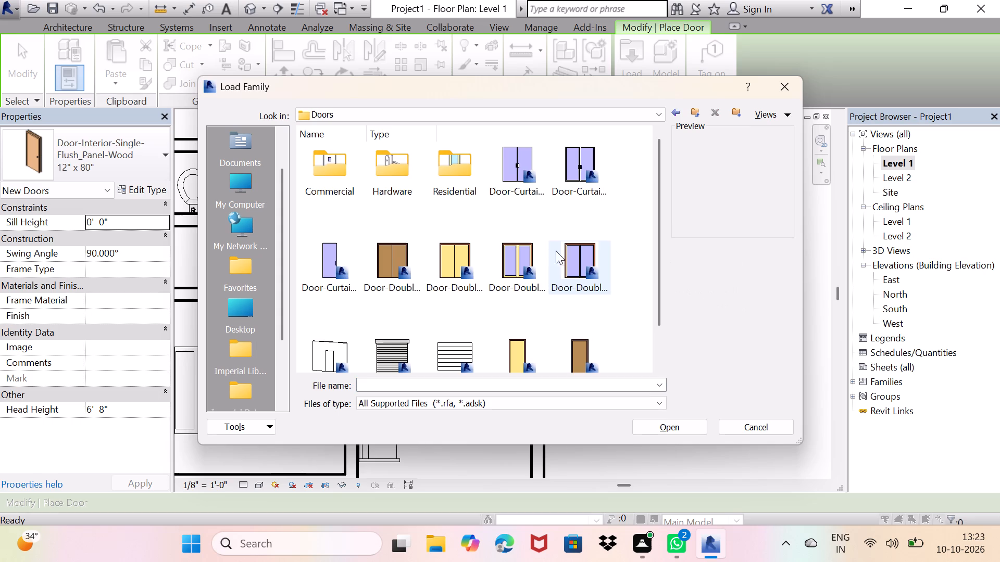
double_click(471, 178)
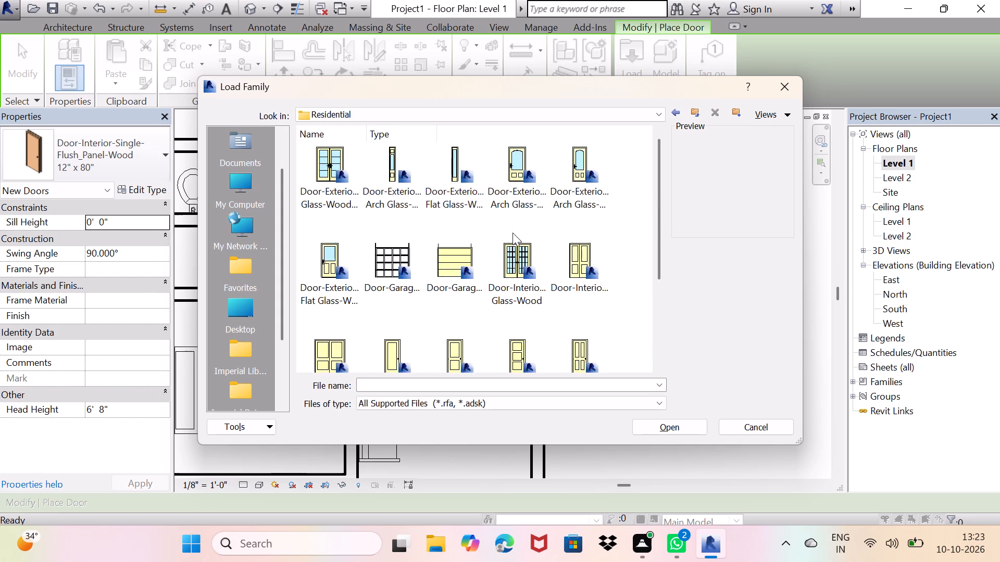
scroll(514, 235, "down", 4)
scroll(454, 252, "down", 1)
left_click(453, 296)
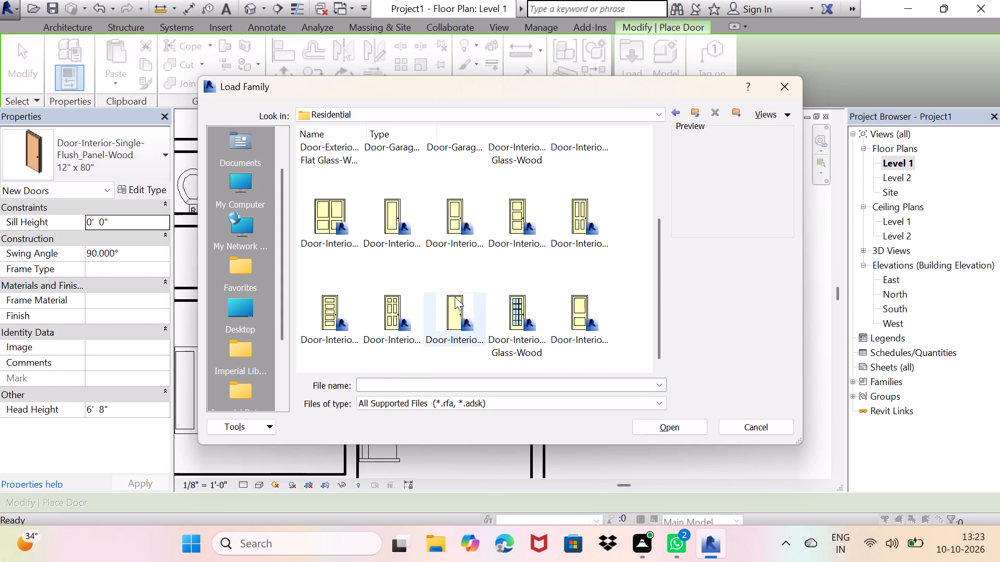
left_click(677, 422)
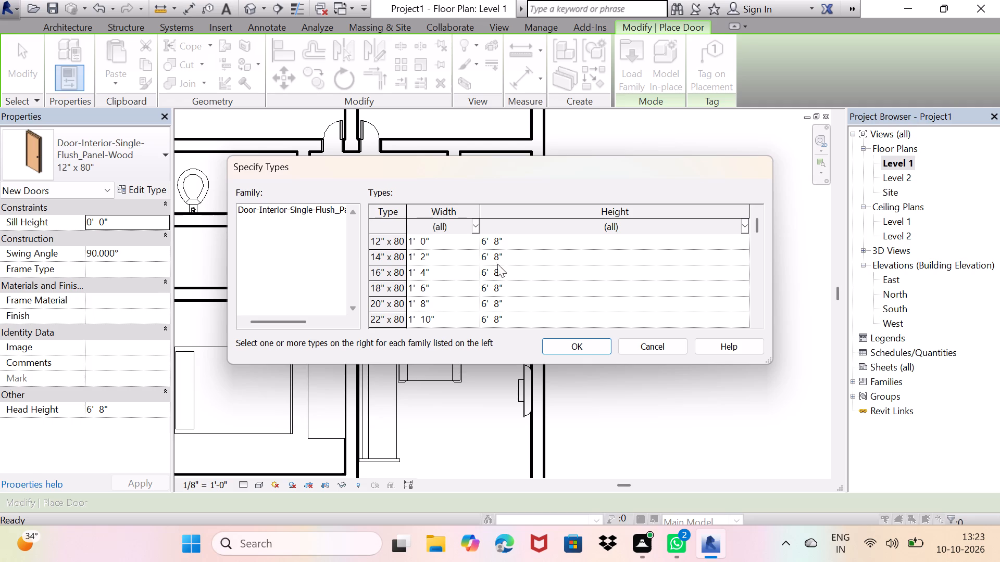
left_click(500, 245)
left_click(559, 348)
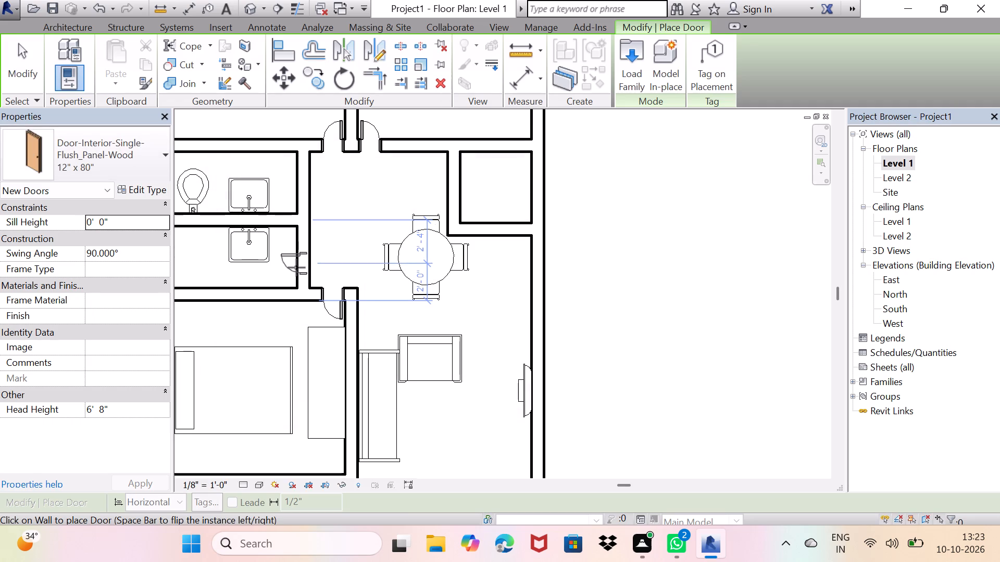
Place 12" x 80" flush-panel doors in both washrooms' passage-side walls and in the facing wall of the small room opposite.
left_click(298, 273)
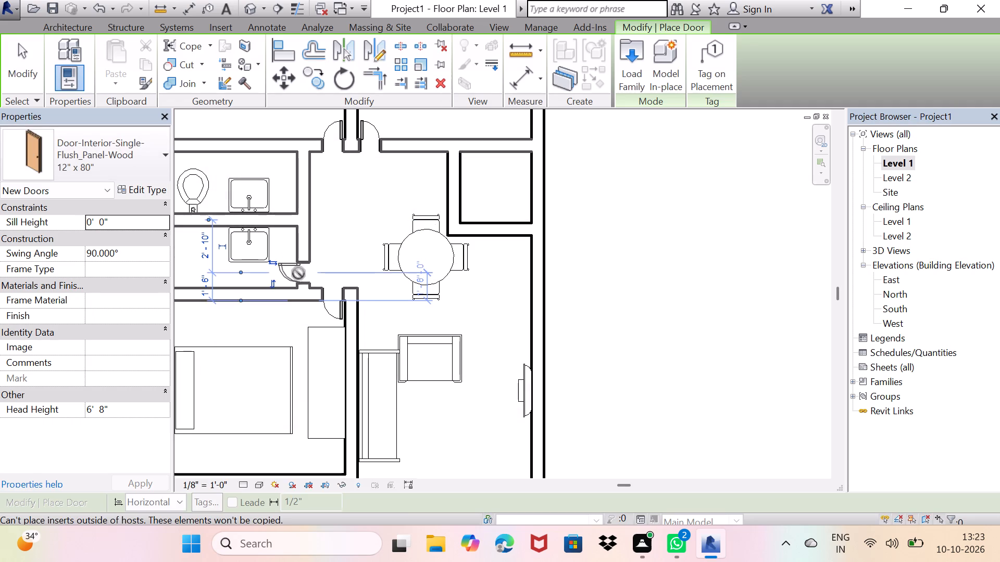
left_click(301, 169)
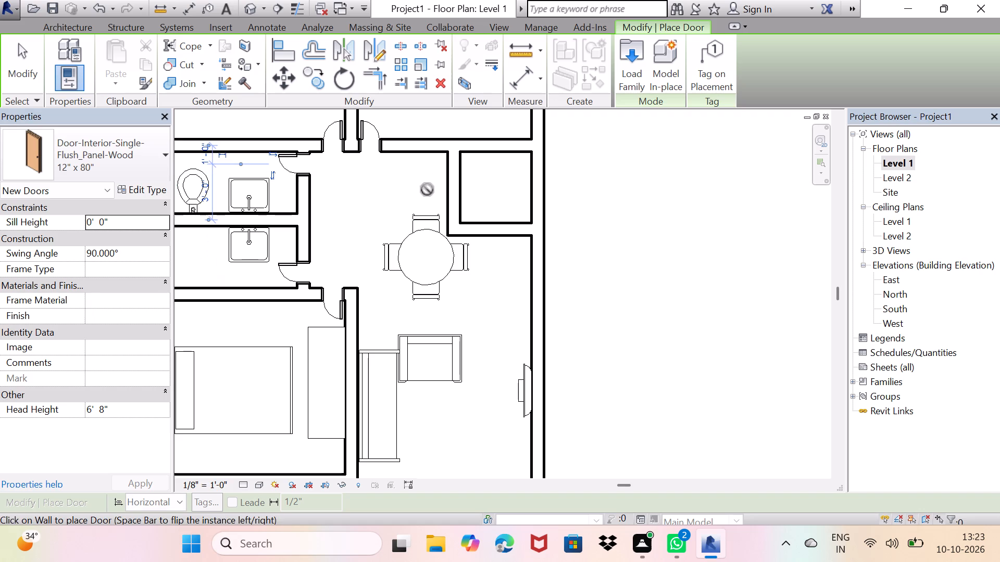
left_click(444, 168)
scroll(438, 204, "down", 2)
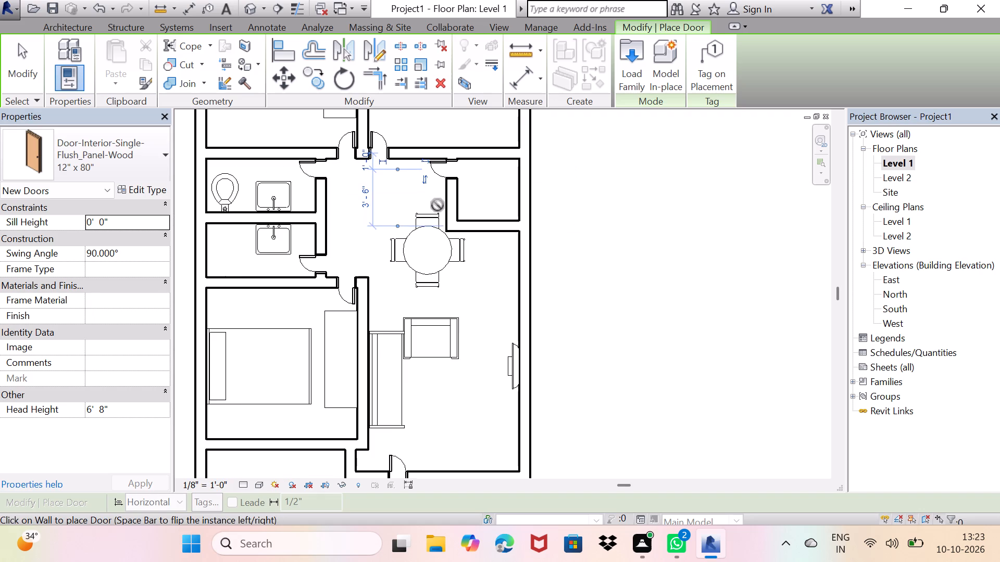
key("Escape")
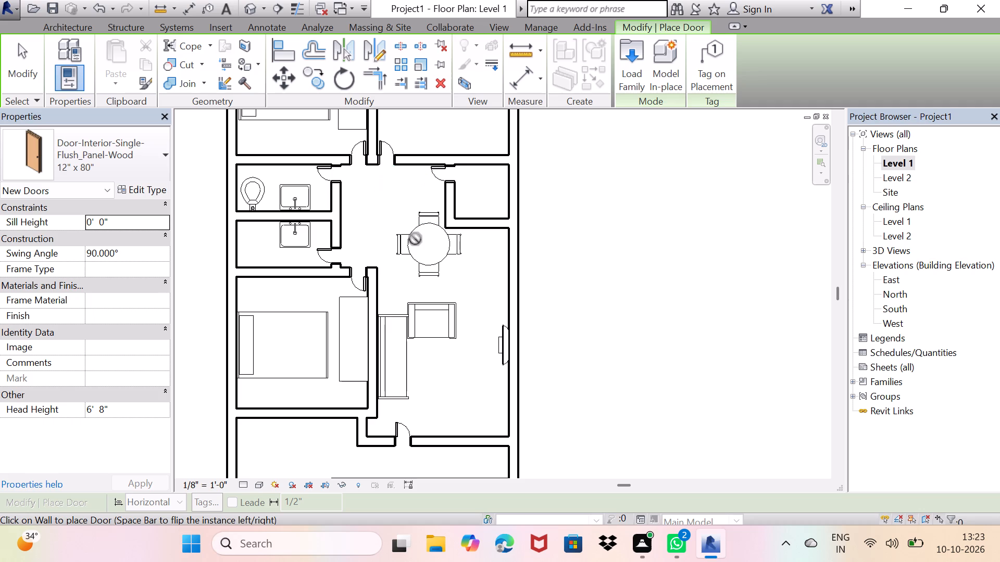
Start the Window tool and load the Casement Dbl with Trim family from the Windows folder.
scroll(451, 300, "up", 1)
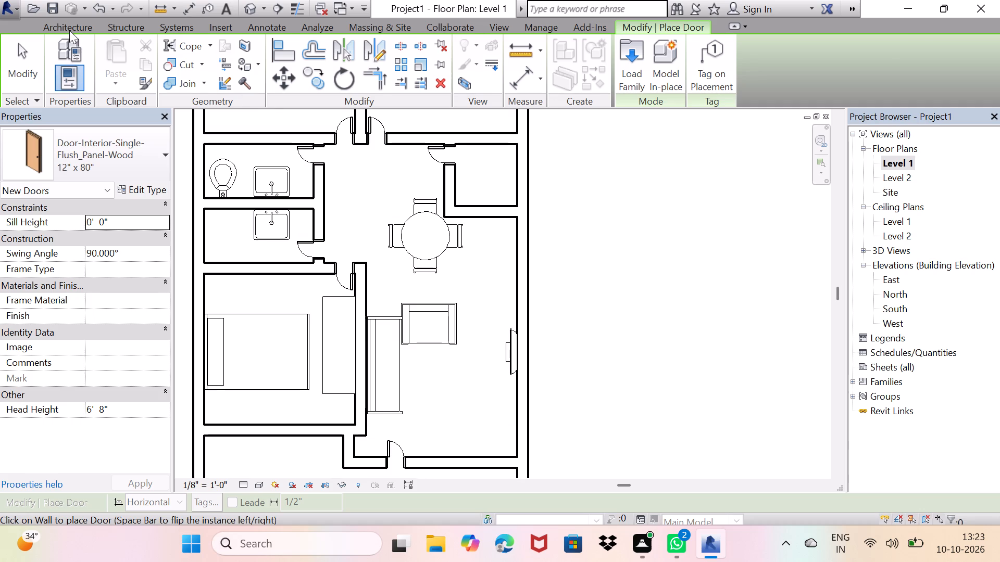
left_click(69, 30)
left_click(148, 39)
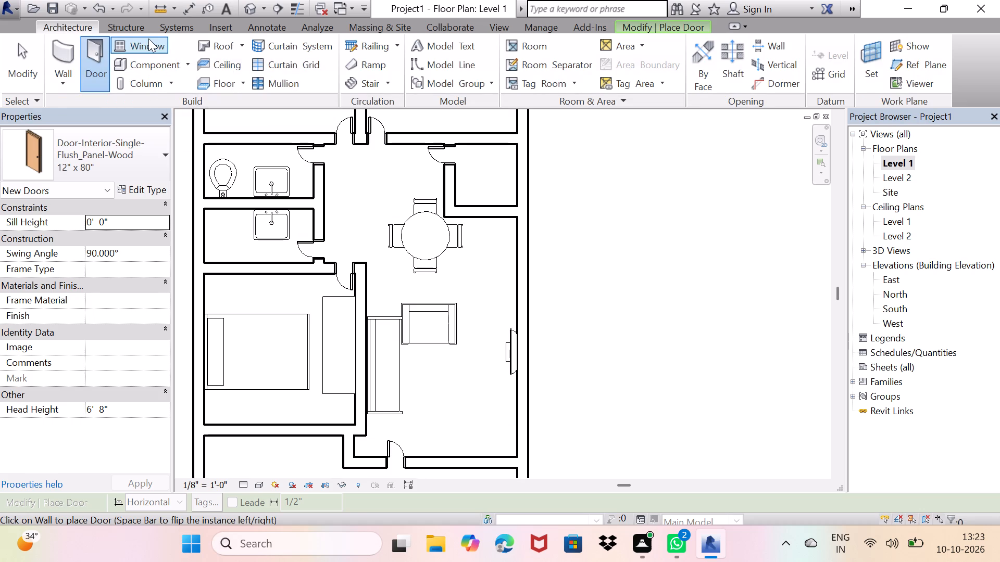
left_click(148, 39)
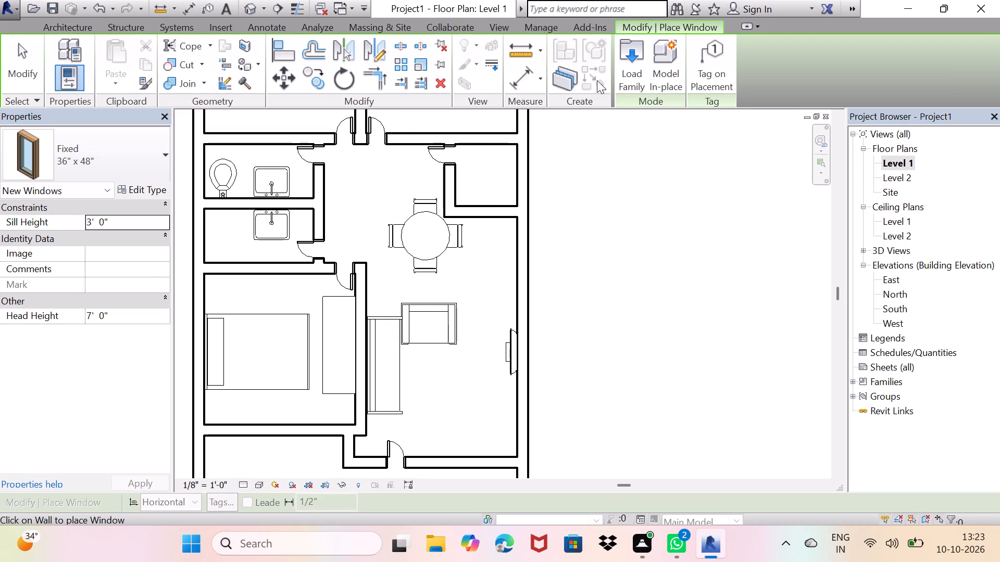
double_click(637, 56)
scroll(498, 232, "down", 13)
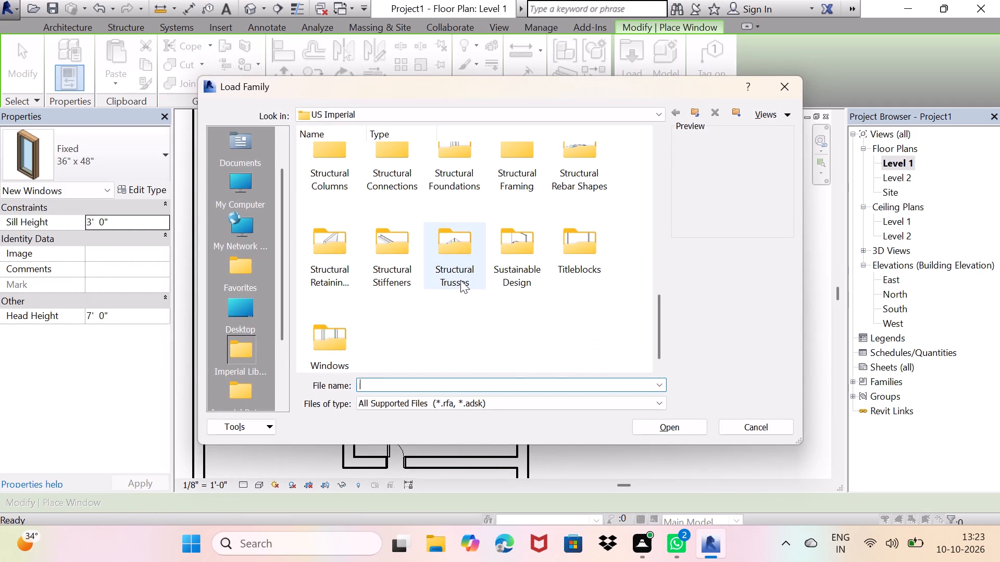
double_click(331, 333)
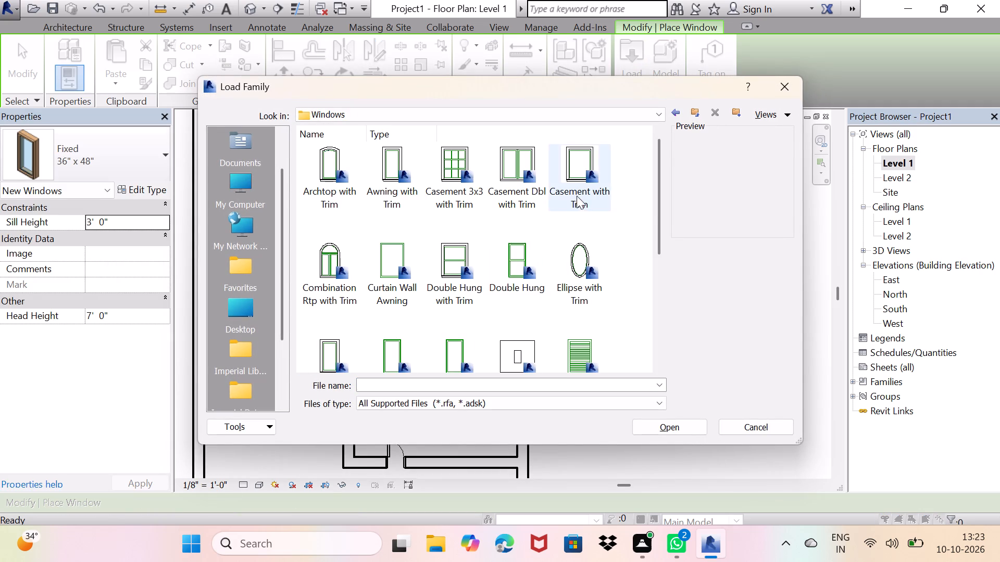
scroll(509, 183, "down", 3)
scroll(510, 191, "up", 2)
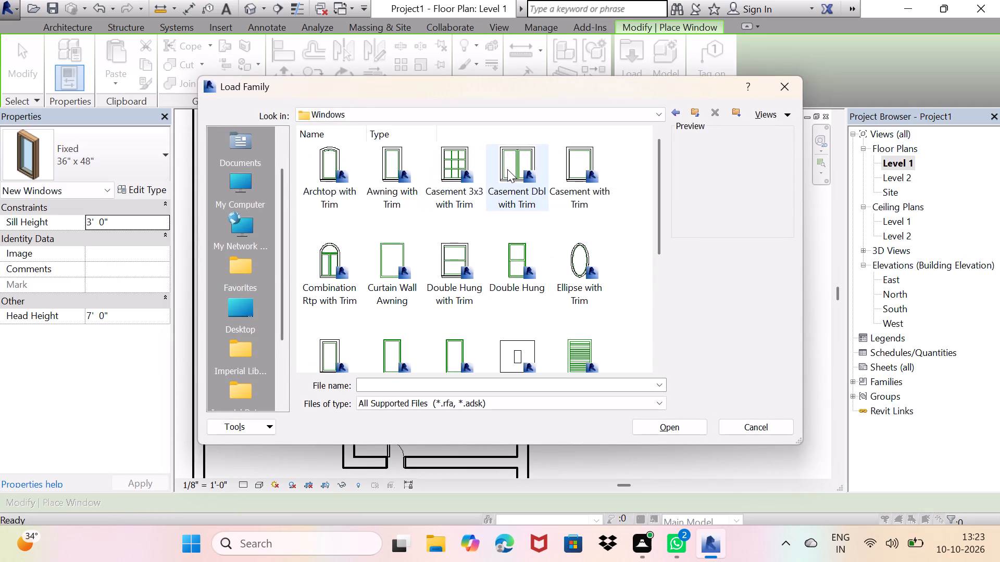
double_click(507, 169)
Place 48" x 48" double casement windows in the exterior wall beside the living room television and in the unfurnished room's matching side wall.
scroll(493, 241, "down", 6)
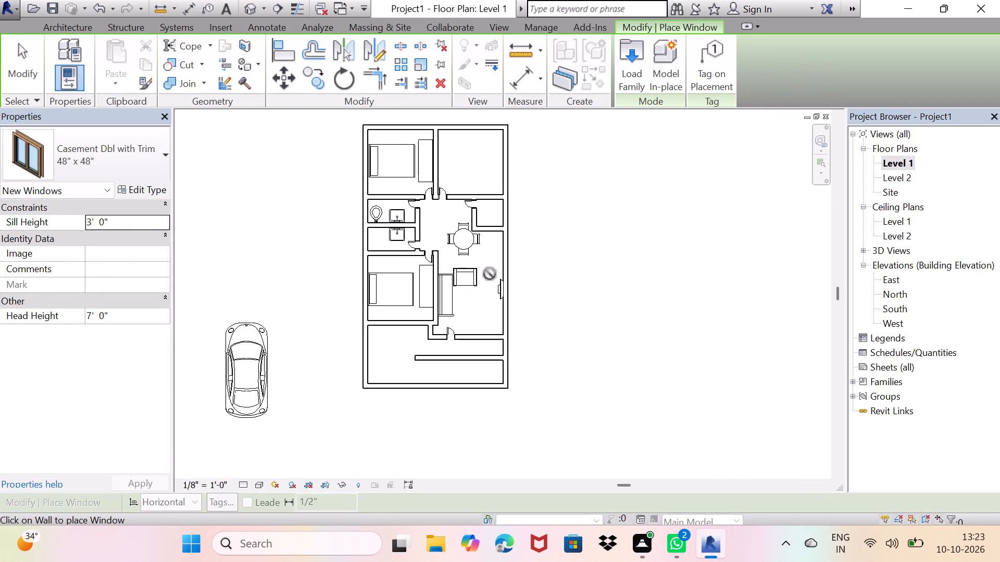
middle_click_drag(489, 274, 434, 249)
scroll(446, 282, "up", 4)
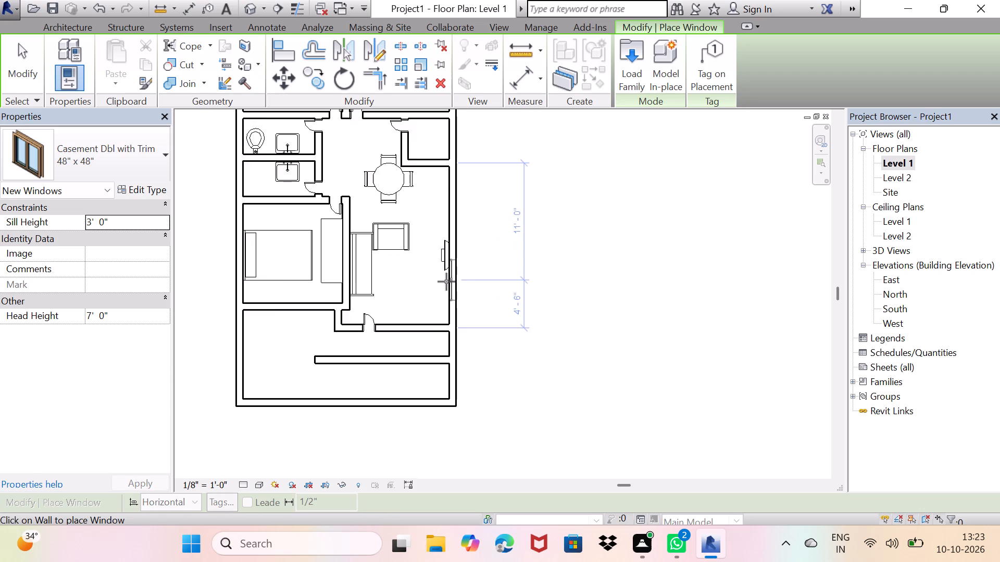
scroll(446, 282, "up", 3)
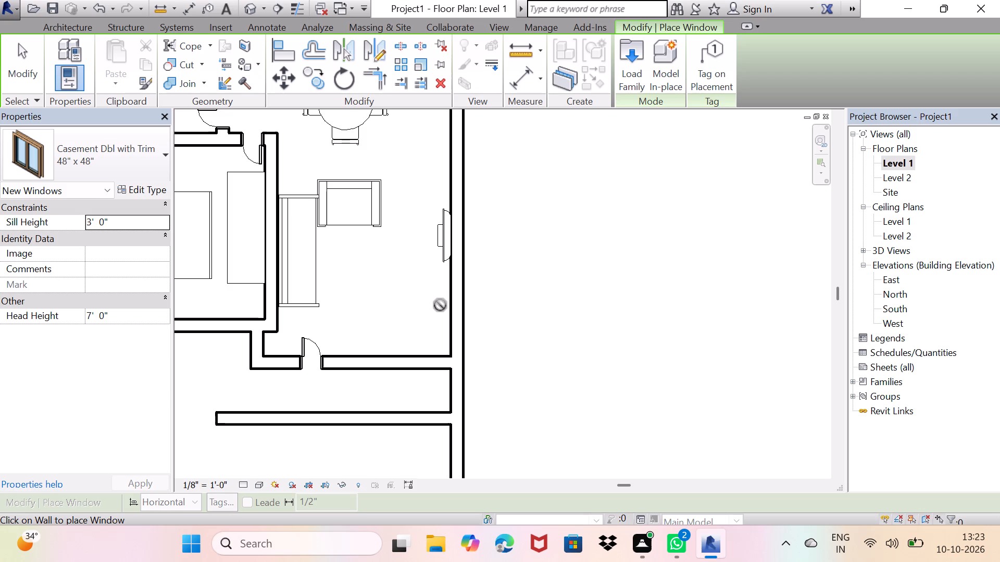
scroll(440, 305, "up", 3)
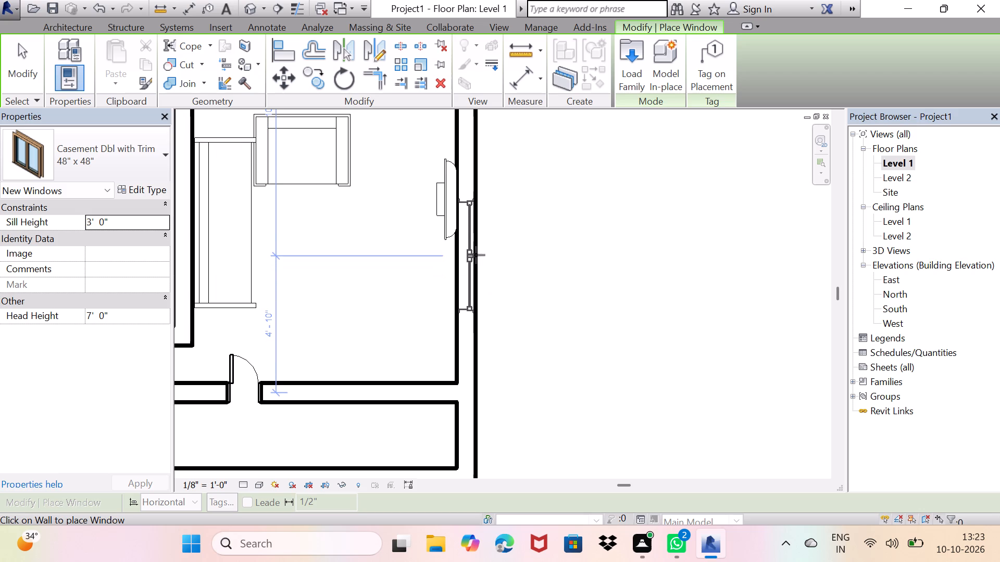
left_click(476, 255)
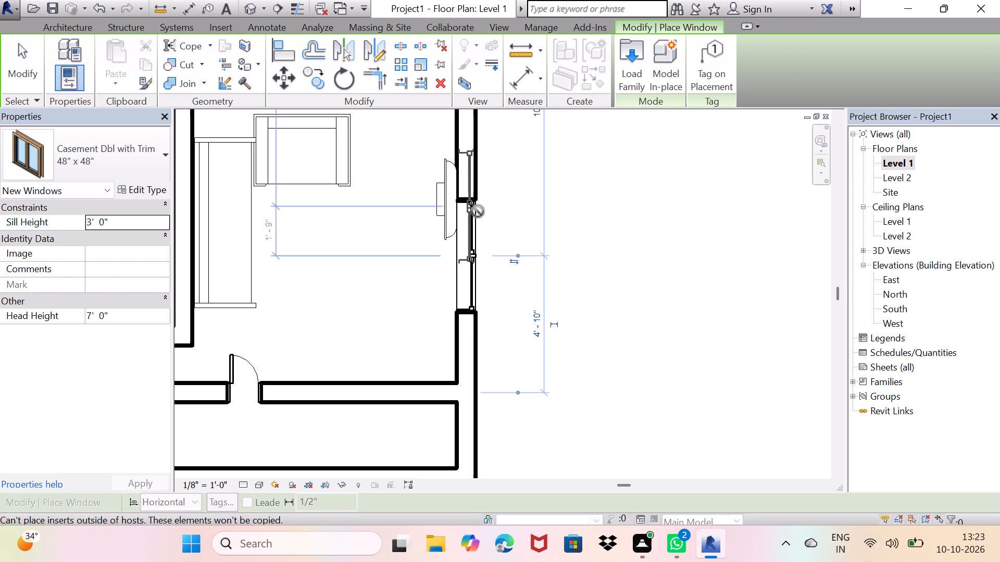
middle_click_drag(501, 216, 445, 493)
scroll(430, 307, "down", 2)
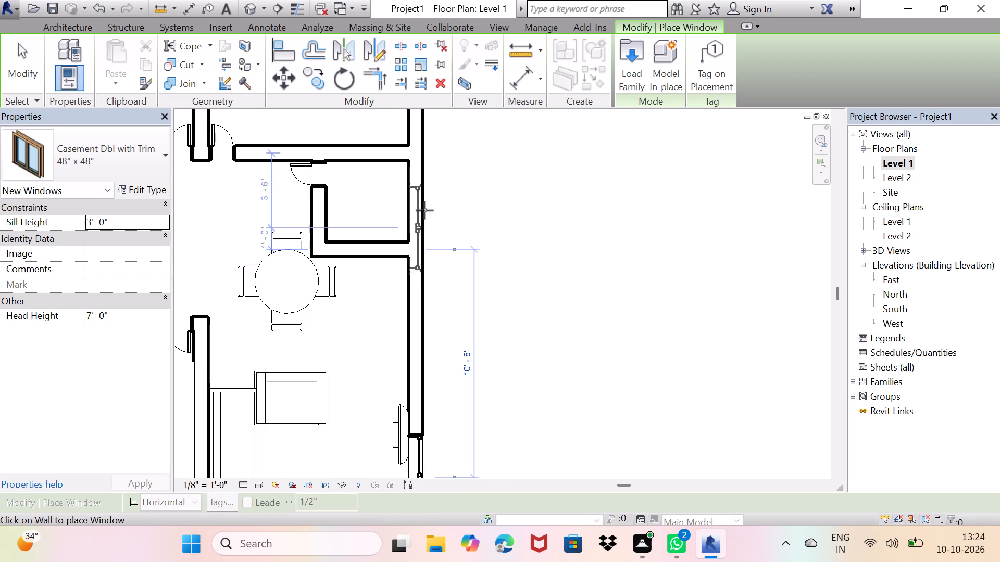
middle_click_drag(423, 186, 395, 408)
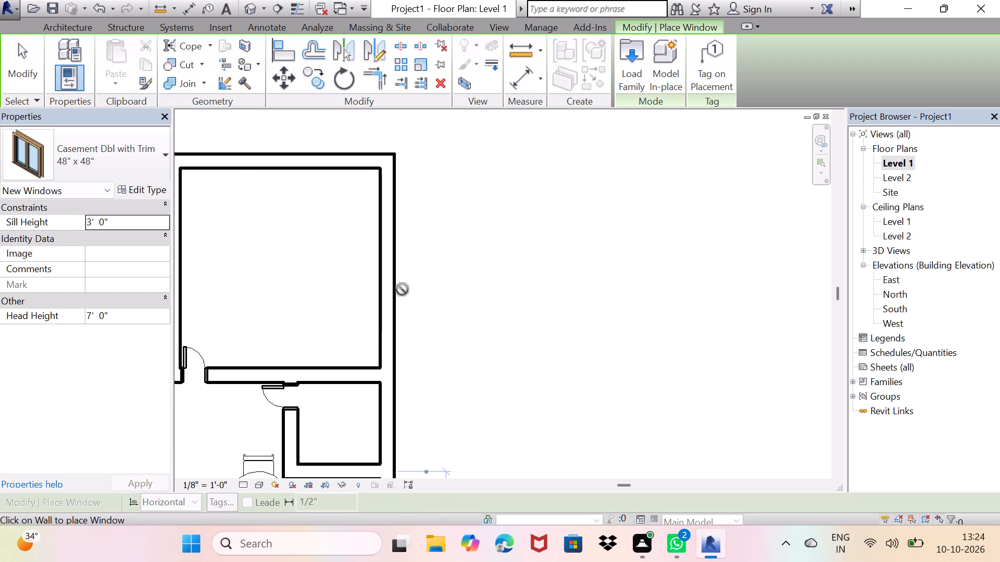
left_click(397, 282)
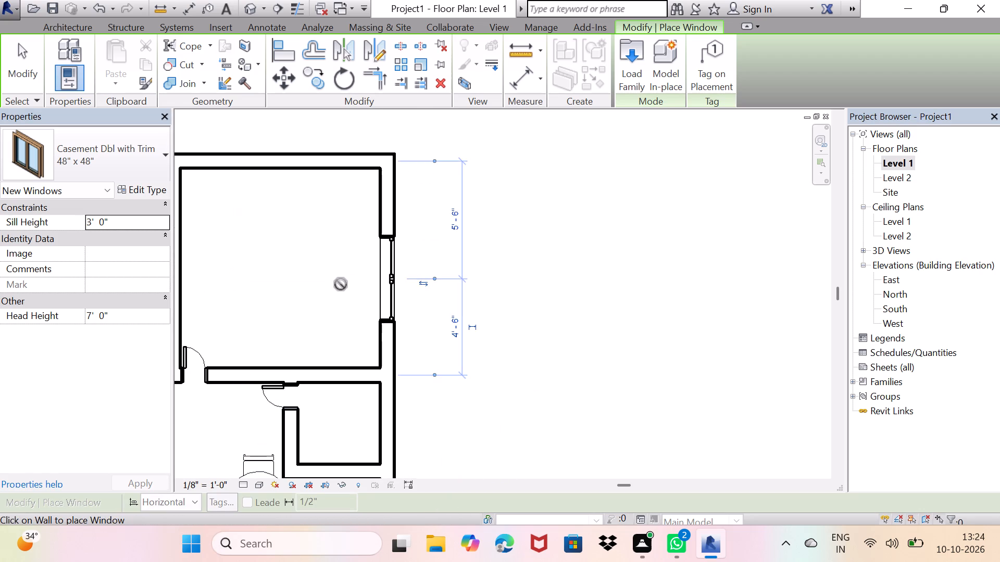
Place 48" x 48" double casement windows in the exterior side wall behind the beds of both furnished bedrooms.
scroll(327, 284, "down", 6)
middle_click_drag(271, 304, 509, 264)
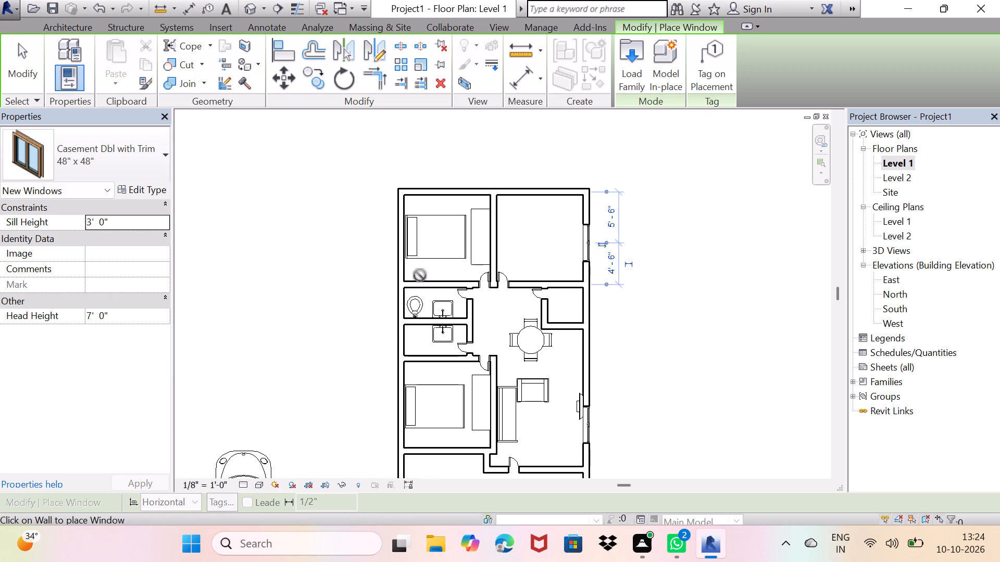
scroll(358, 362, "up", 2)
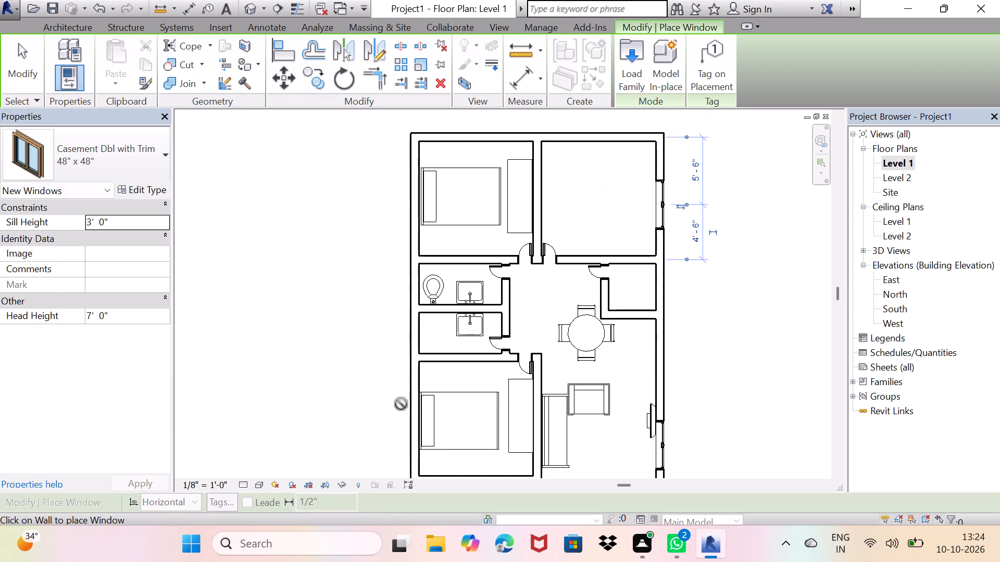
middle_click_drag(410, 394, 411, 315)
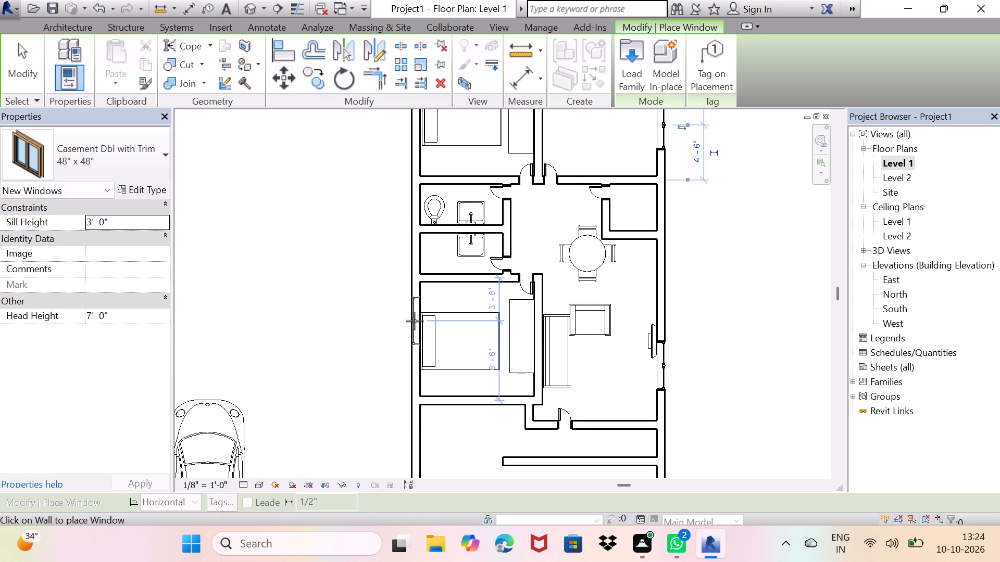
left_click(415, 321)
middle_click_drag(454, 191, 424, 336)
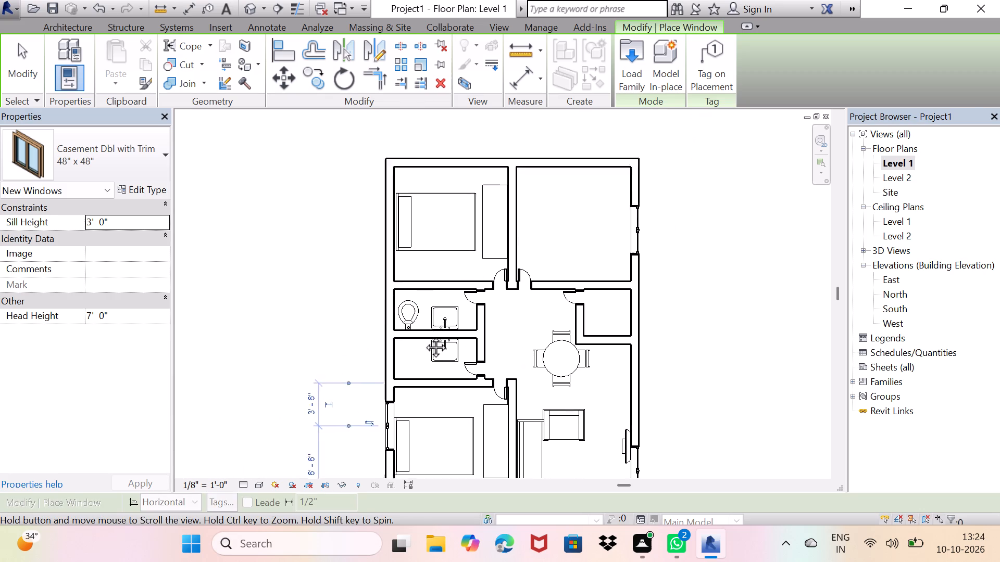
middle_click_drag(424, 336, 420, 433)
scroll(390, 344, "up", 3)
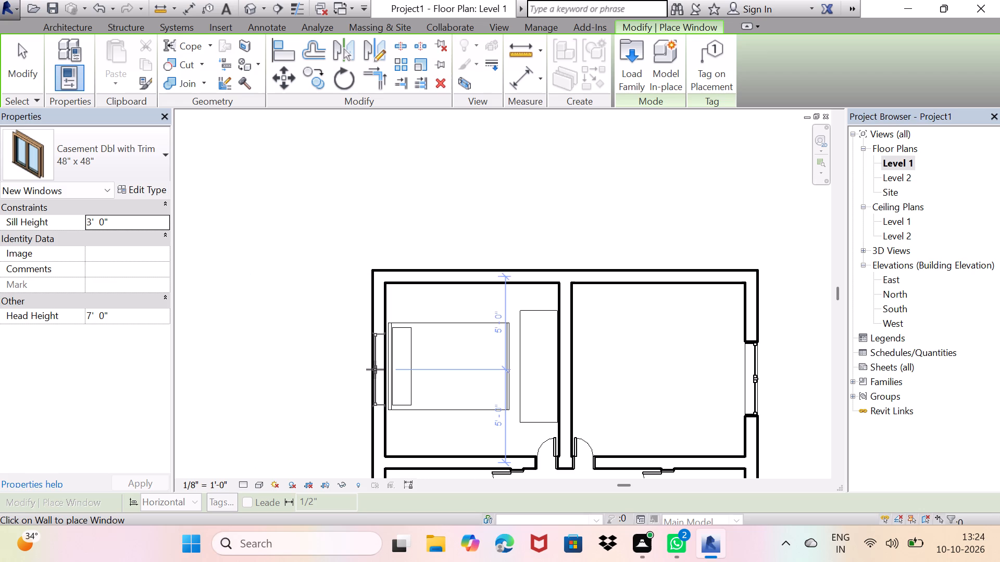
left_click(375, 369)
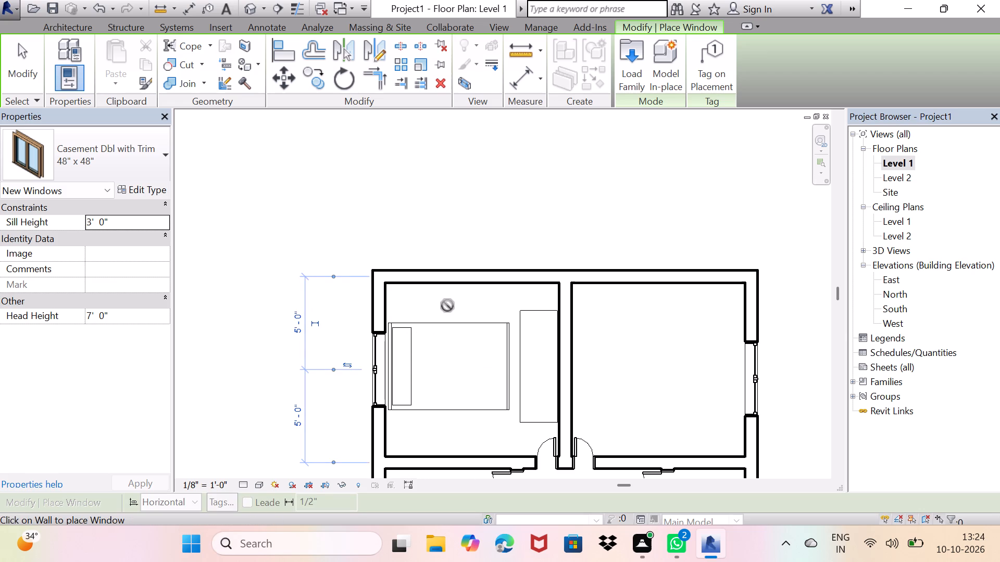
Place 48" x 48" double casement windows in the building's end wall, 5'-0" along both the adjoining bedroom and the unfurnished room.
left_click(467, 279)
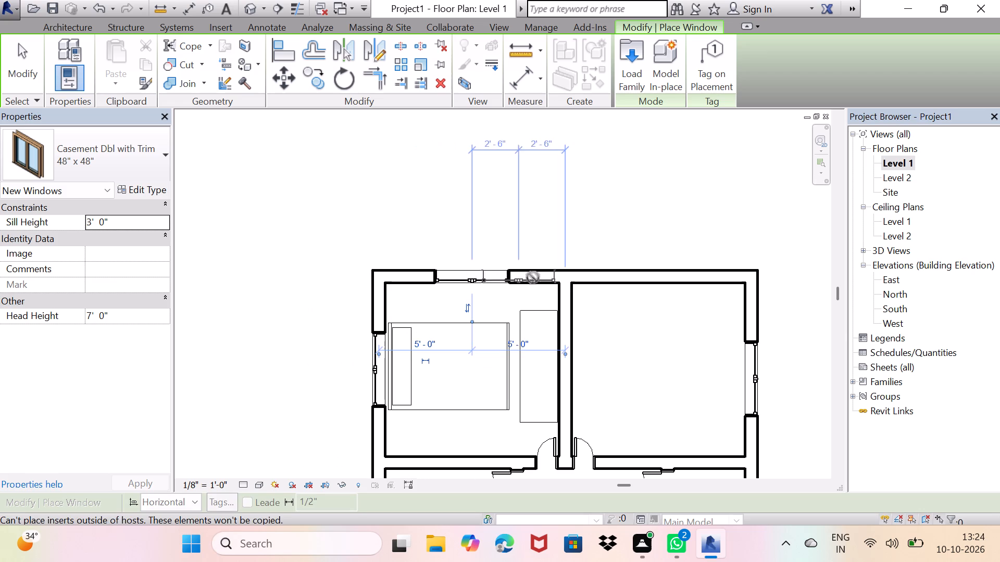
left_click(664, 266)
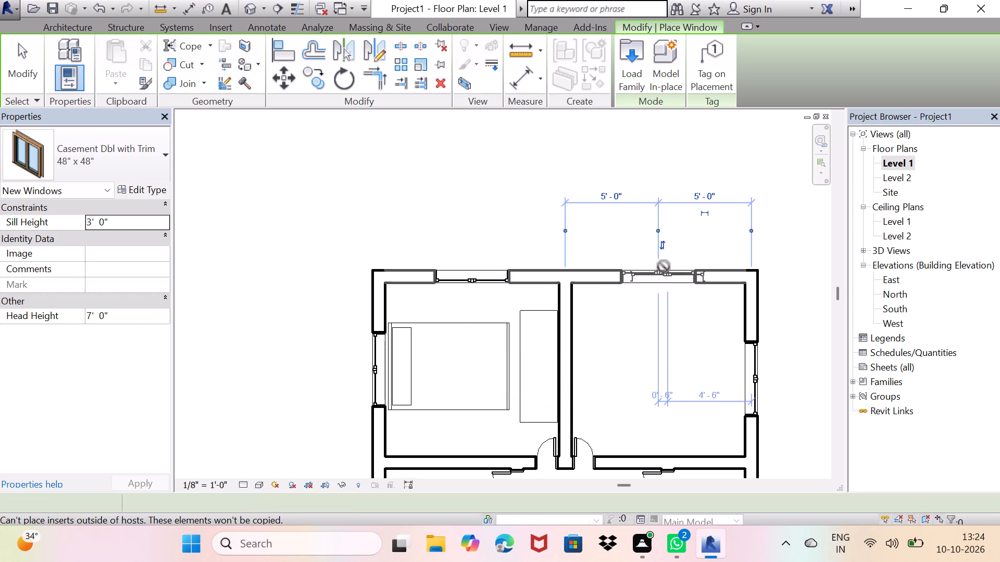
scroll(622, 311, "down", 4)
middle_click_drag(616, 368, 572, 186)
key("Escape")
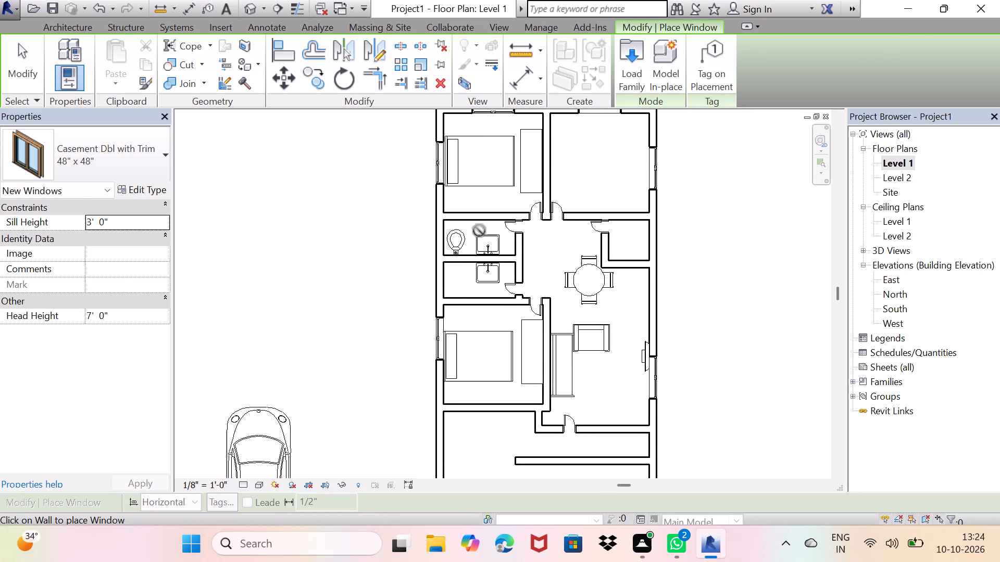
key("Escape")
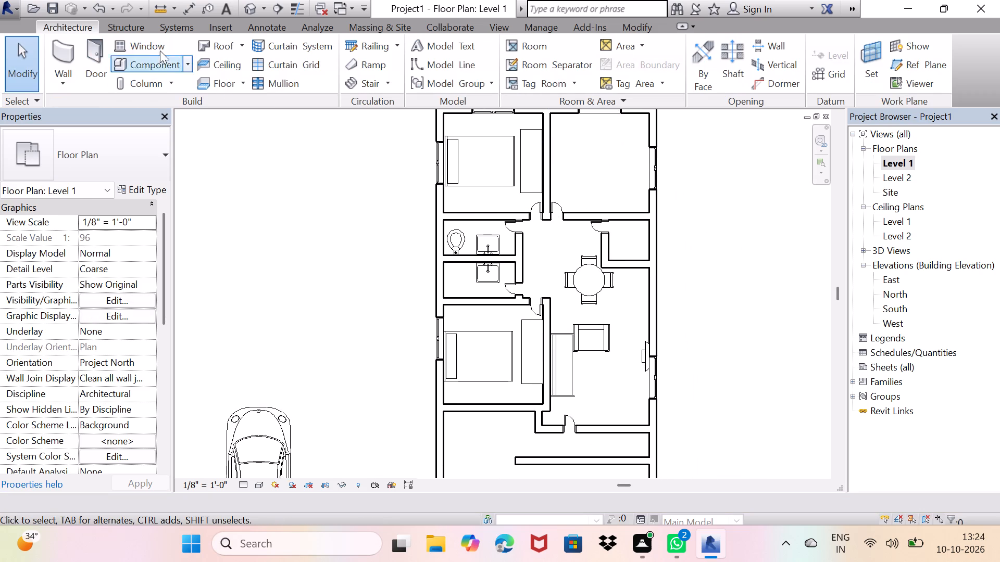
Restart the Window tool and load the Transom with Trim family from the Windows folder.
left_click(160, 47)
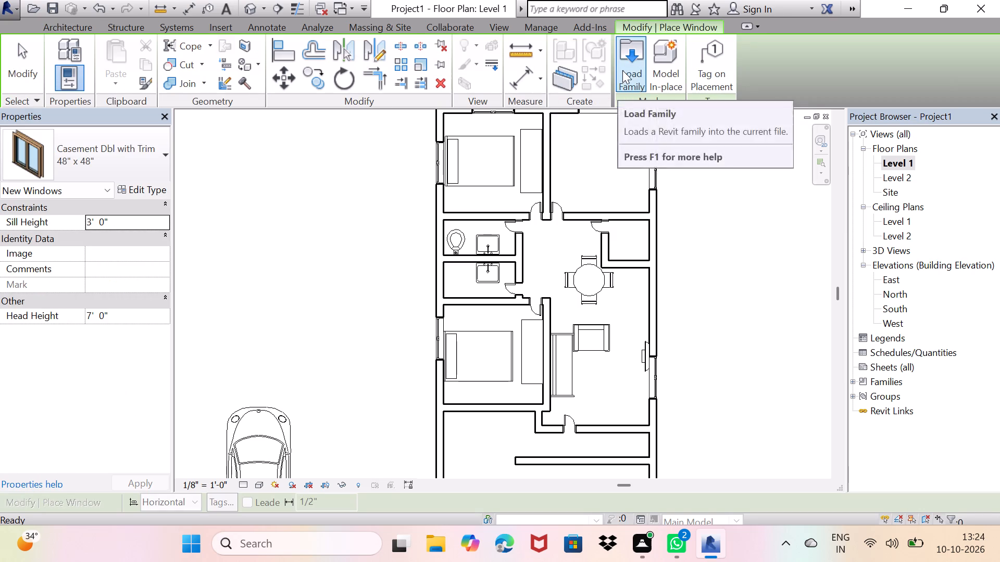
double_click(622, 70)
scroll(524, 212, "down", 4)
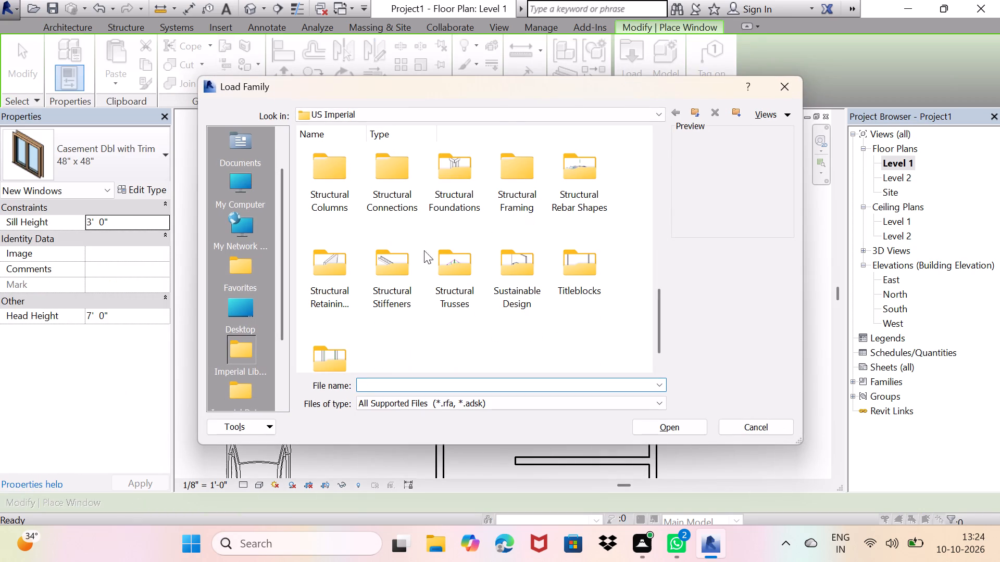
scroll(421, 252, "down", 2)
double_click(324, 343)
scroll(490, 229, "down", 3)
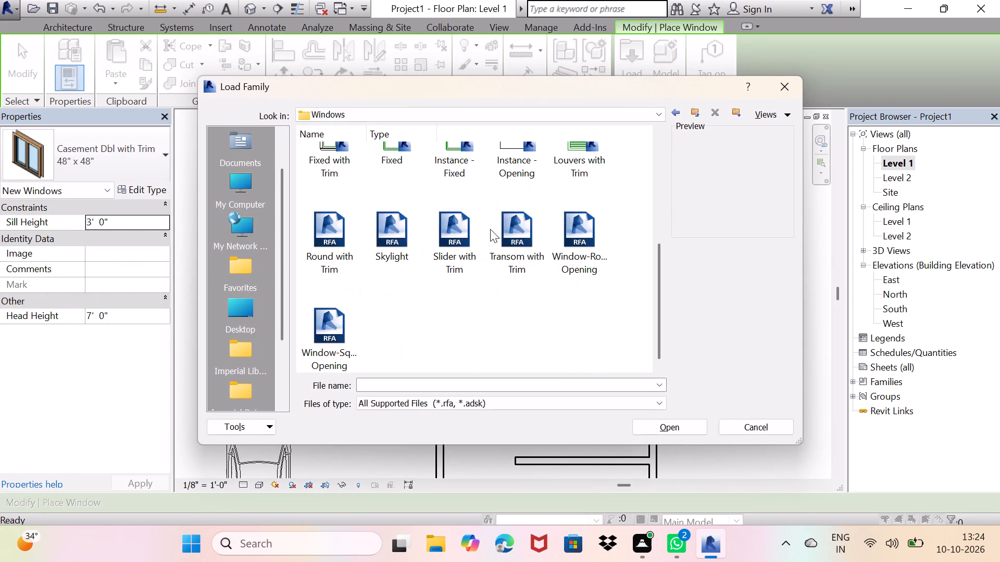
scroll(490, 232, "up", 3)
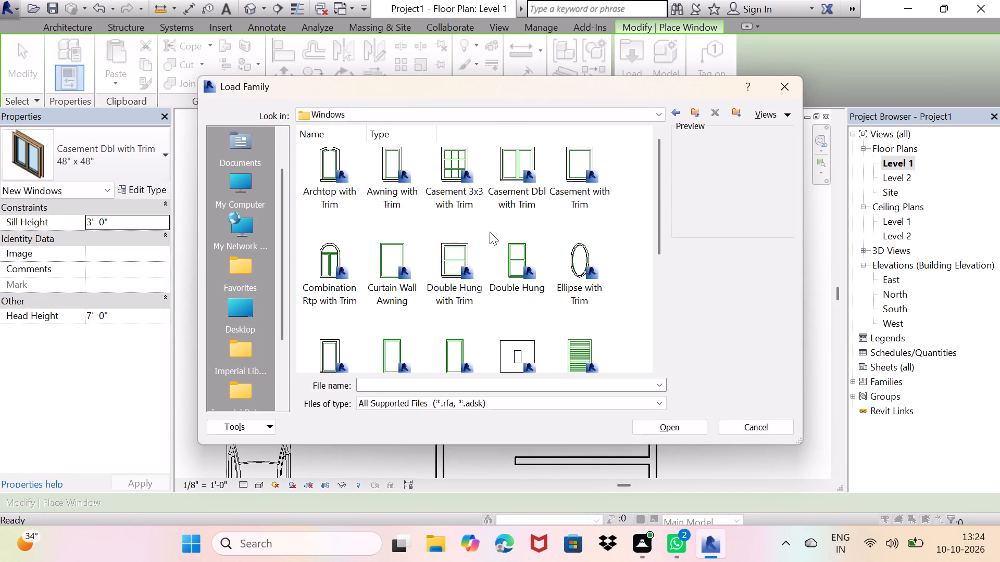
scroll(490, 232, "down", 3)
scroll(490, 232, "up", 1)
scroll(490, 232, "down", 1)
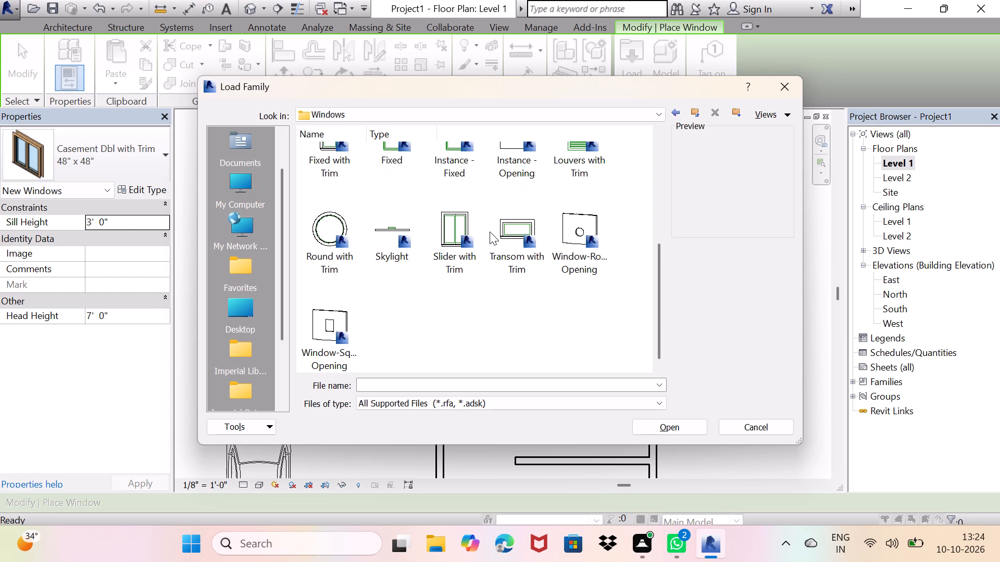
scroll(490, 232, "up", 1)
scroll(490, 232, "down", 1)
scroll(490, 232, "up", 1)
scroll(490, 232, "down", 1)
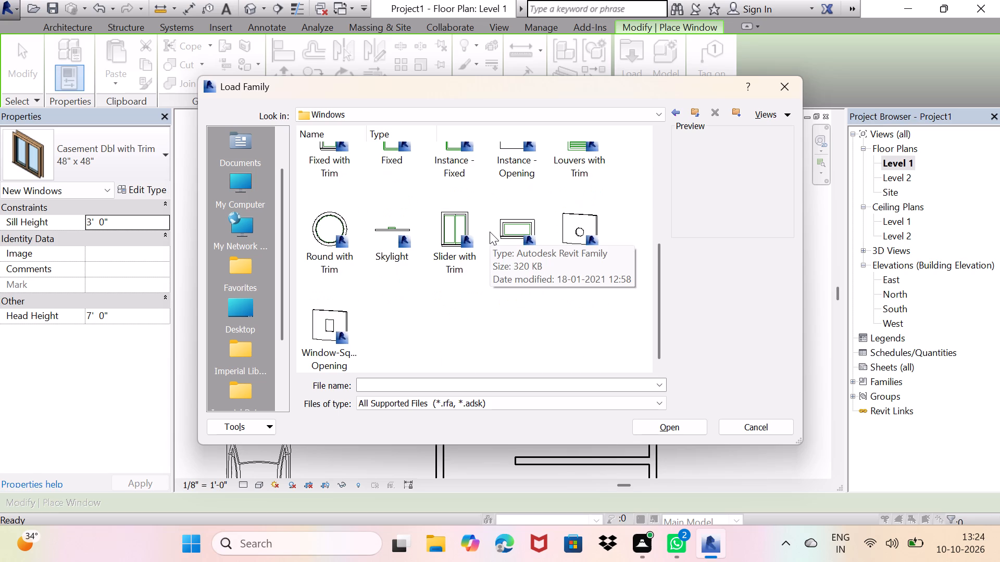
left_click(505, 238)
left_click(674, 424)
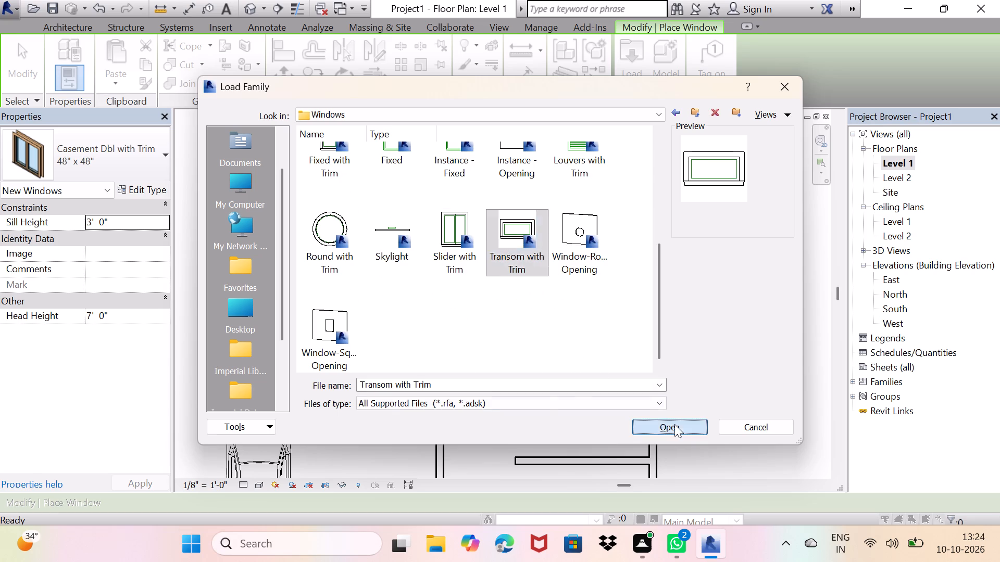
Place 24" x 24" transom windows in the exterior wall of both washrooms.
scroll(443, 288, "up", 2)
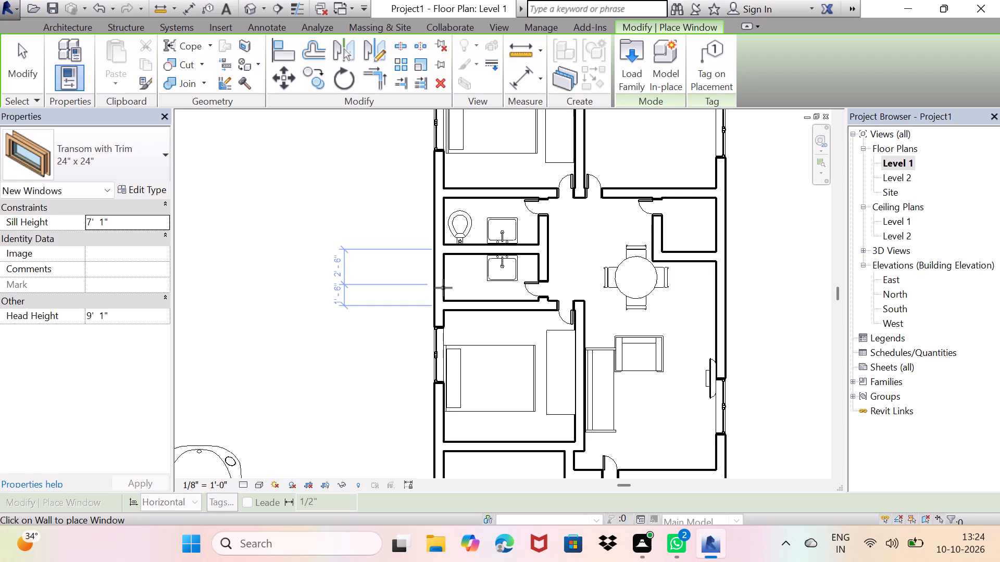
left_click(438, 275)
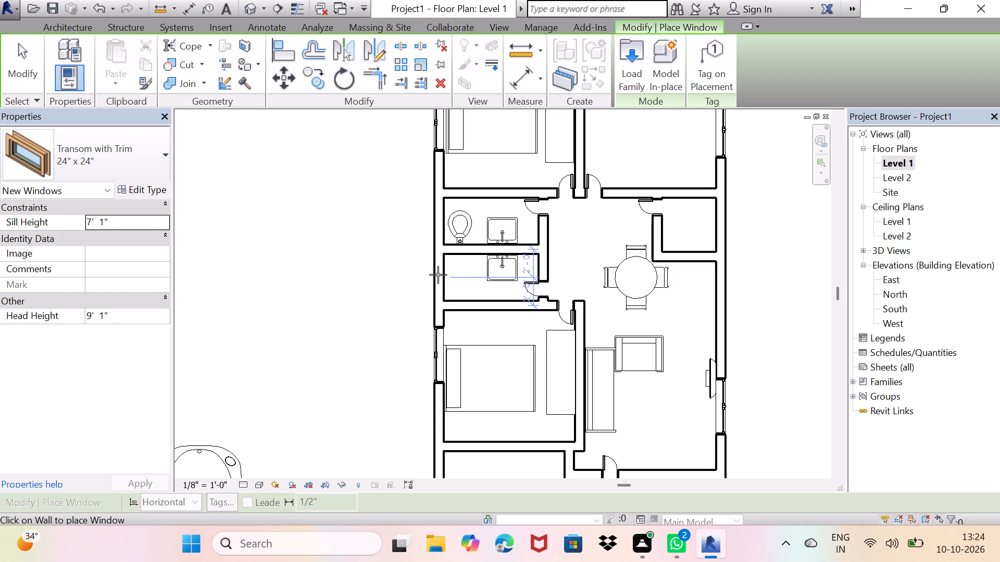
left_click(445, 214)
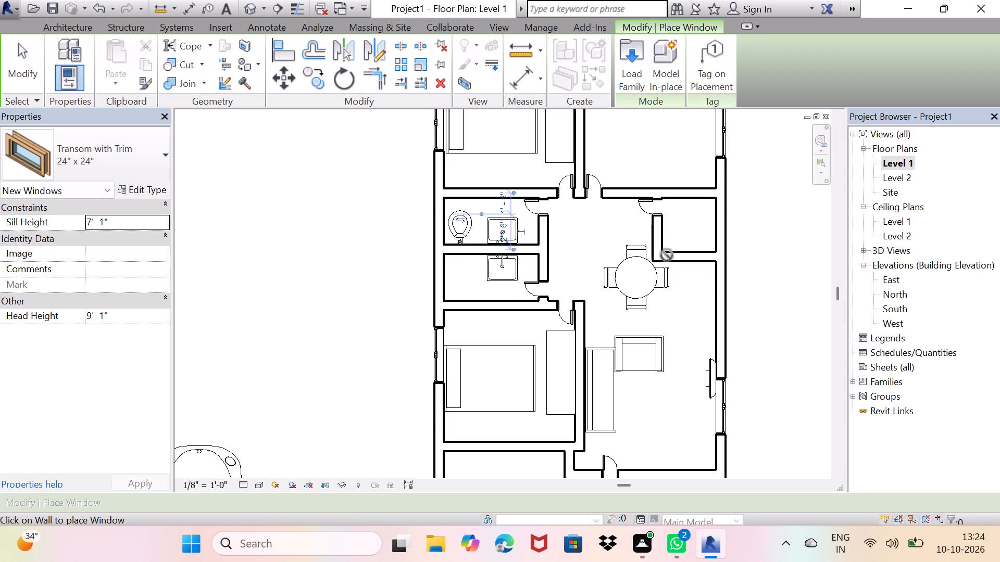
Place a 24" x 24" transom window in the exterior wall of the small room beside the dining area and end window placement.
left_click(718, 224)
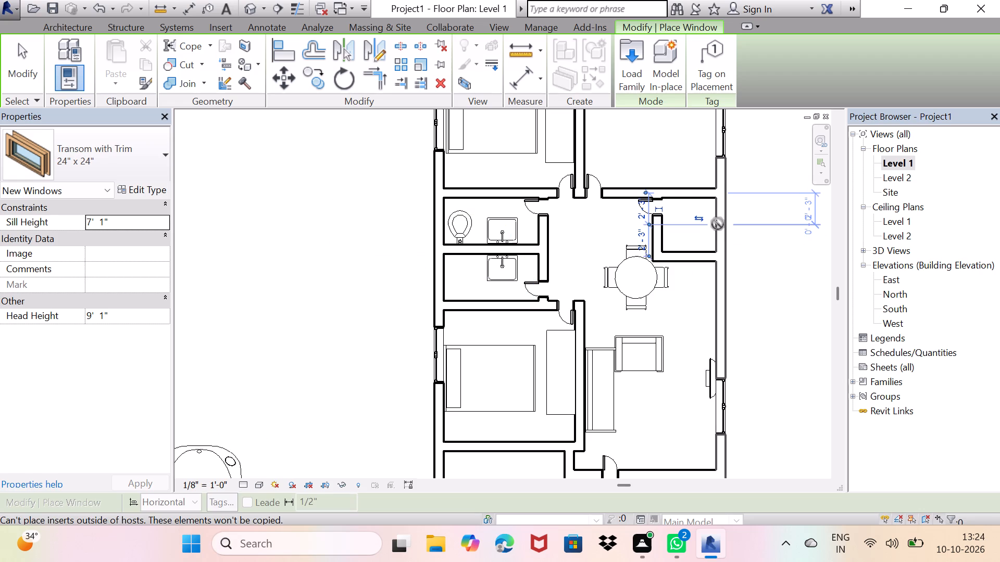
key("space")
key("space")
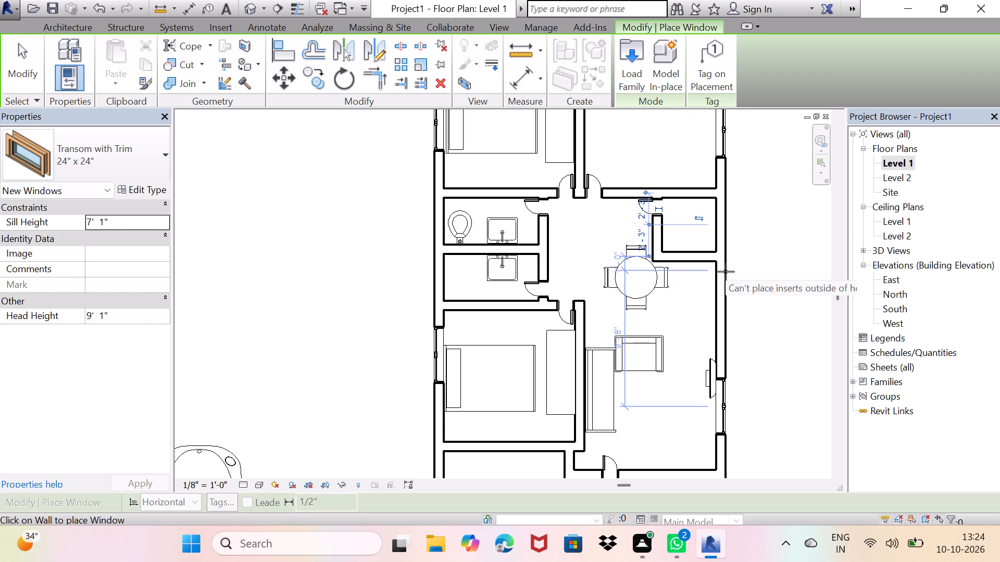
key("Escape")
key("Escape")
key("Escape")
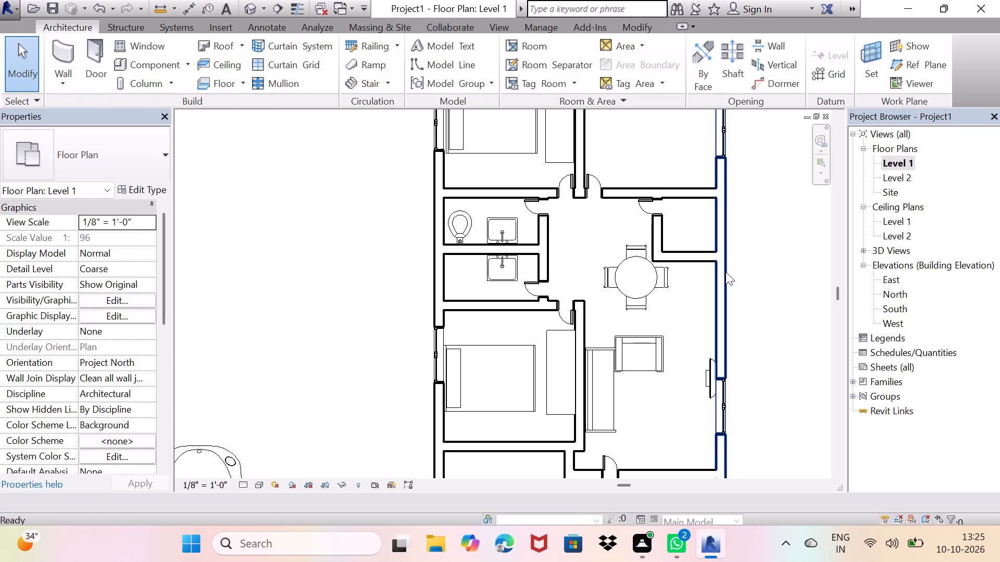
Start a footprint roof of type Basic Roof Generic - 12" and move its base level to Level 2.
scroll(749, 273, "down", 3)
middle_click_drag(748, 282, 649, 278)
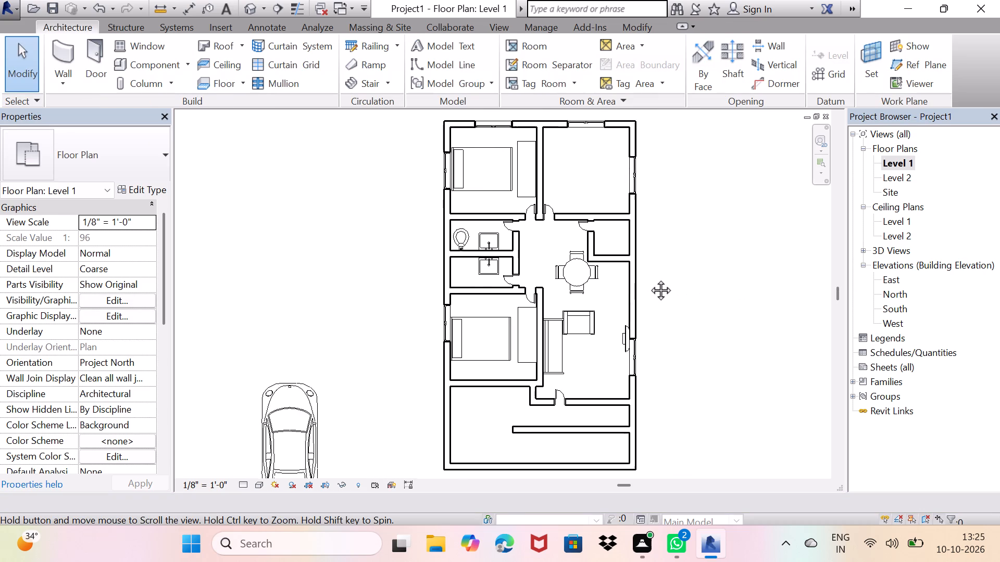
middle_click_drag(649, 278, 622, 257)
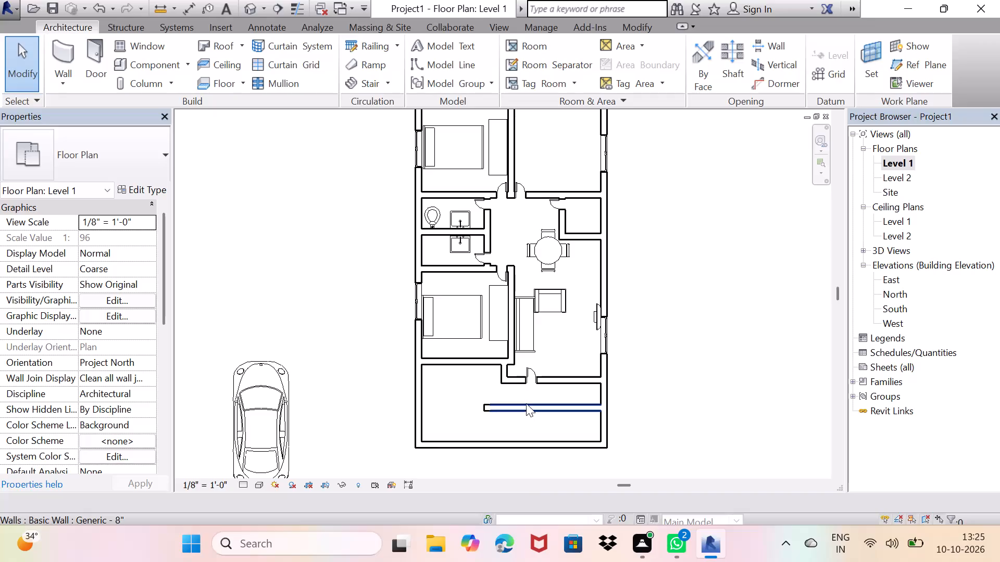
middle_click_drag(469, 346, 532, 344)
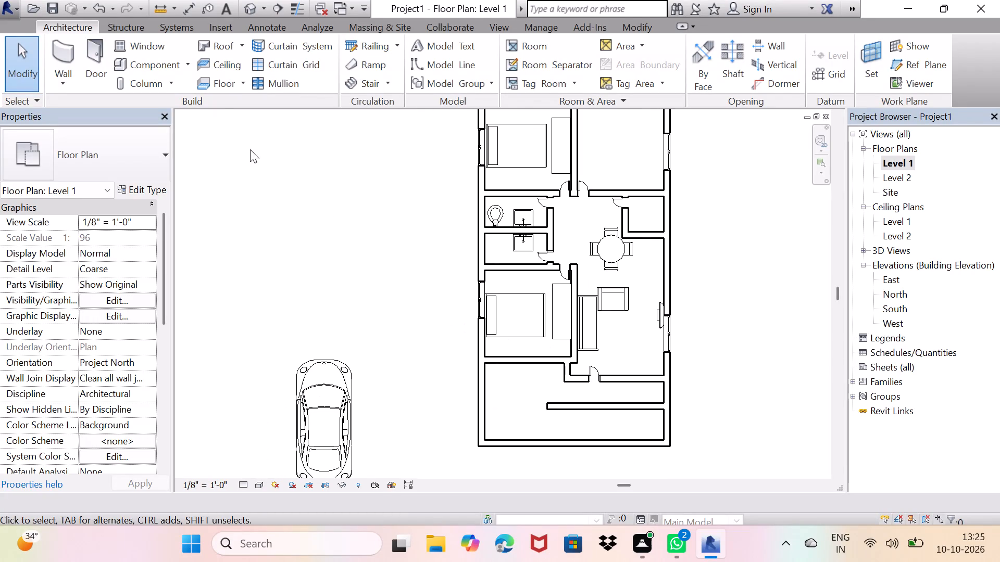
left_click(222, 48)
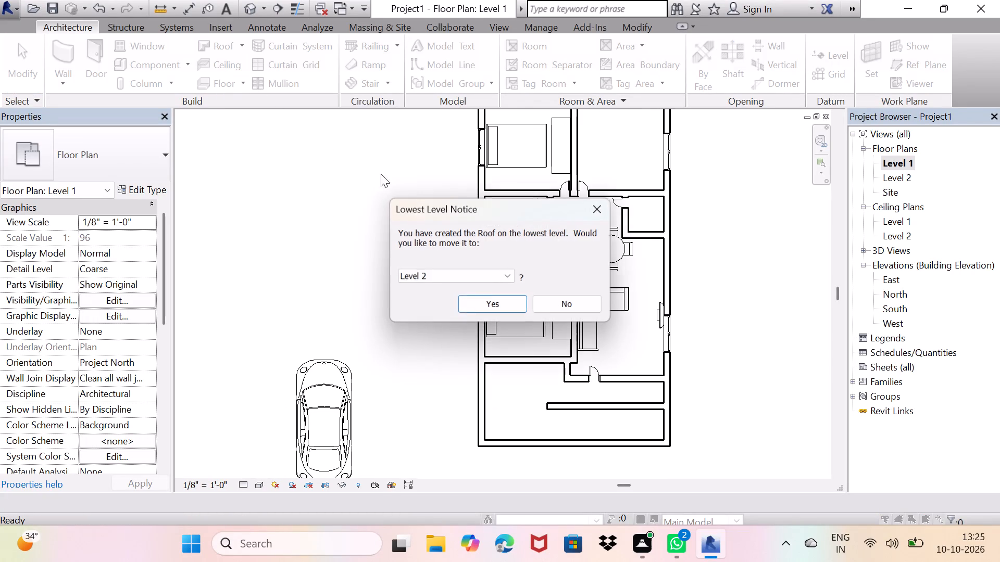
left_click(470, 310)
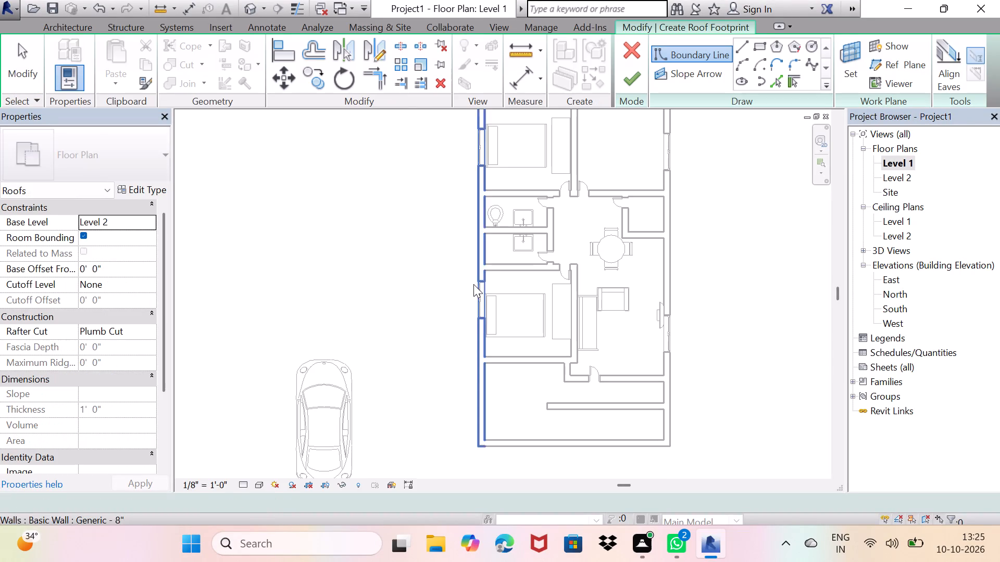
middle_click_drag(474, 218, 410, 315)
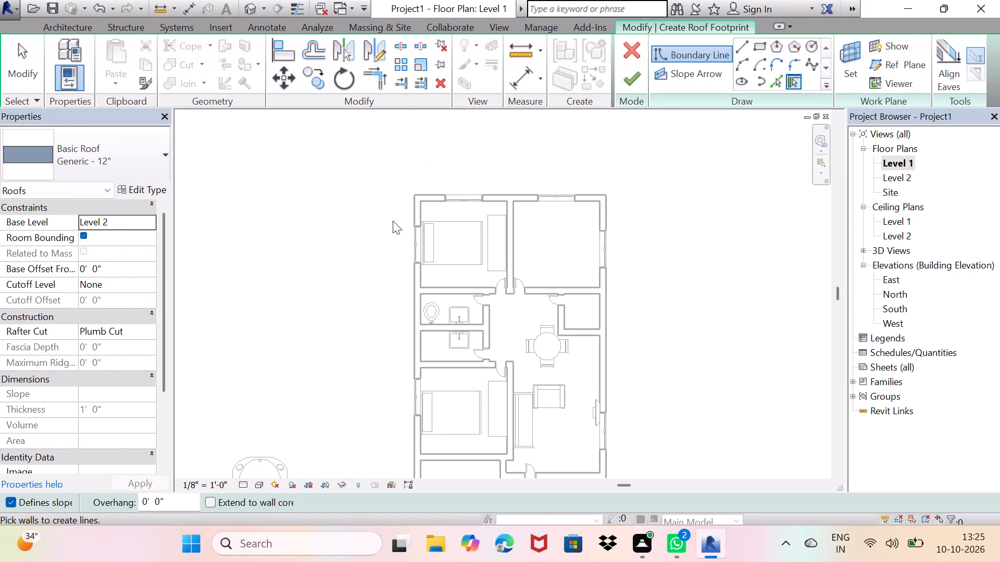
scroll(406, 200, "down", 2)
scroll(385, 245, "down", 1)
middle_click_drag(385, 245, 391, 219)
left_click_drag(395, 154, 403, 169)
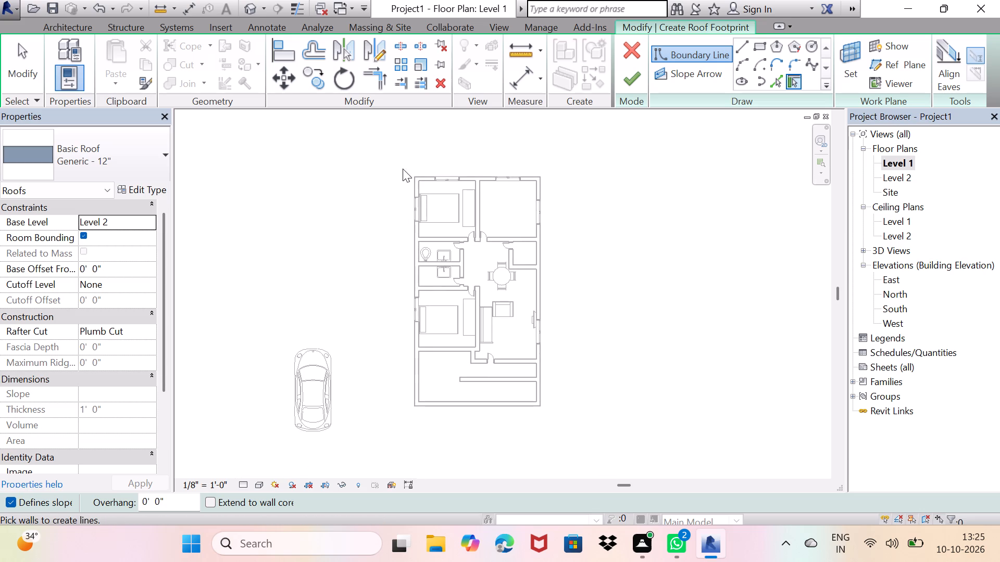
left_click_drag(403, 169, 437, 240)
Trace the roof boundary along the outer faces of the four exterior walls using slope-defining picked lines with 0'-0" offset.
left_click(779, 82)
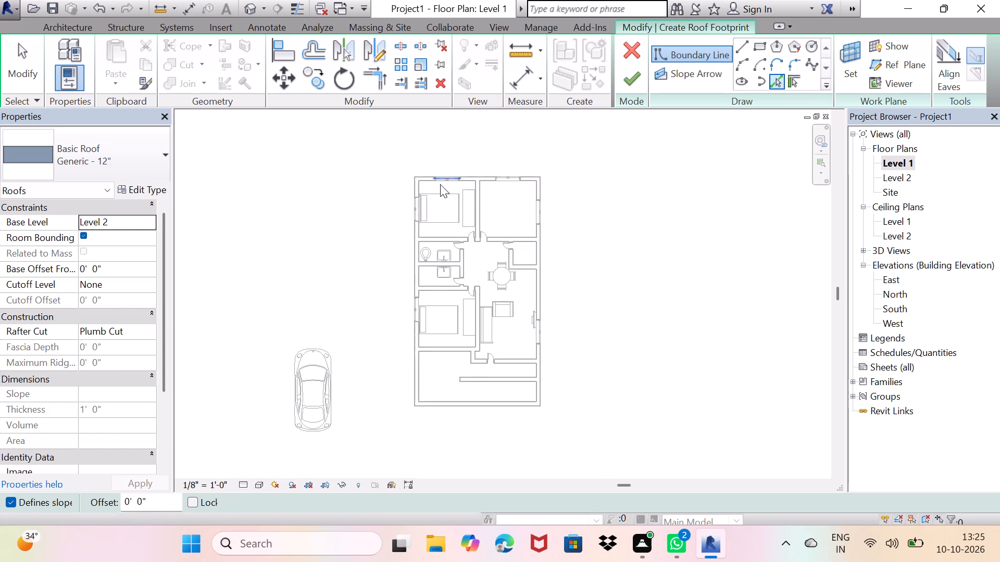
left_click(414, 238)
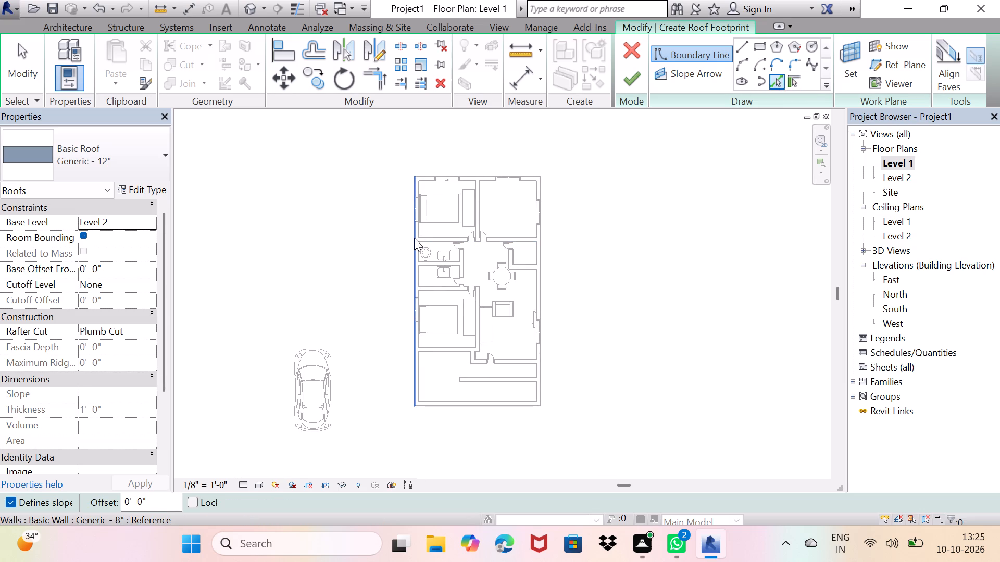
scroll(433, 167, "up", 6)
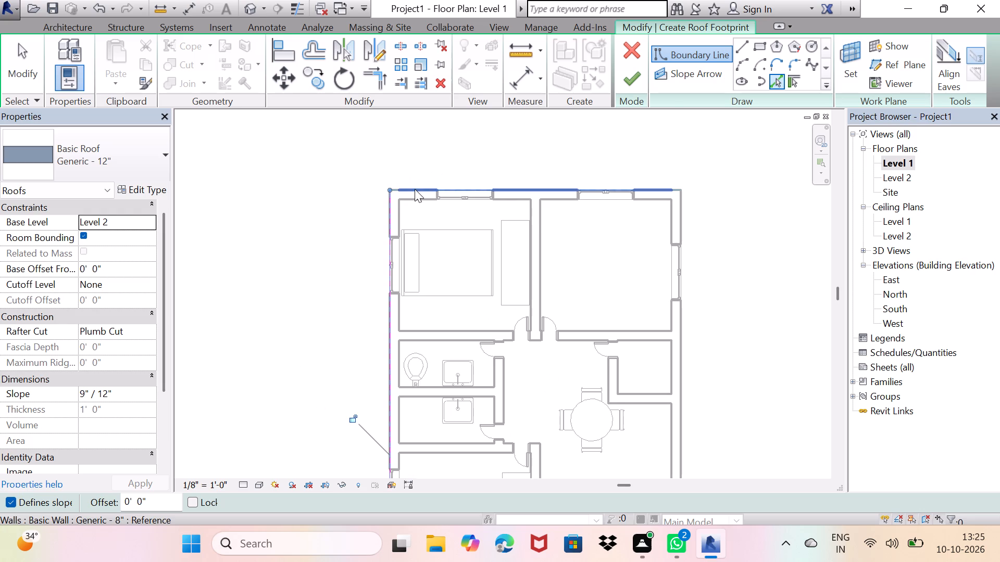
left_click(415, 189)
scroll(398, 190, "up", 3)
left_click(392, 189)
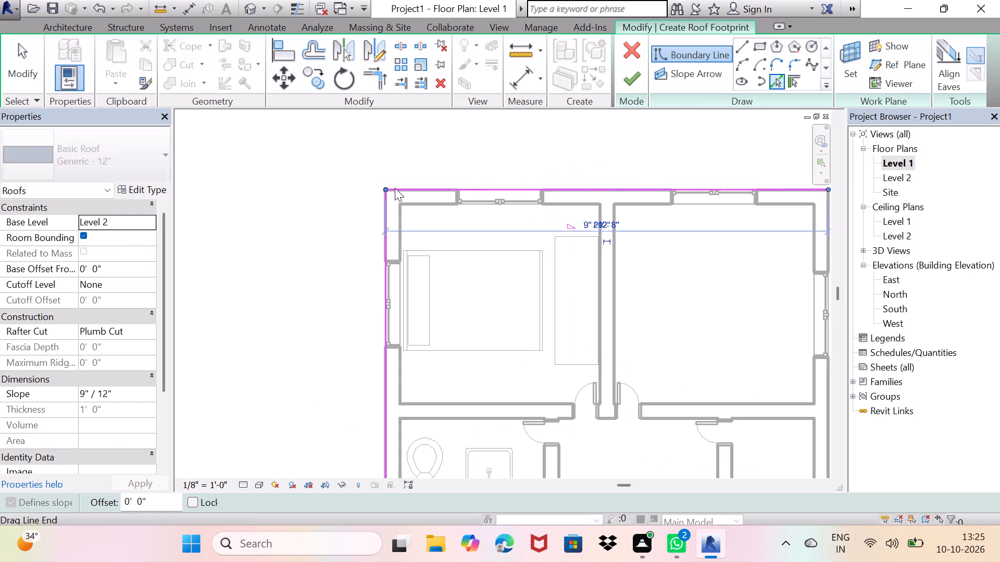
scroll(416, 185, "down", 7)
scroll(571, 235, "up", 7)
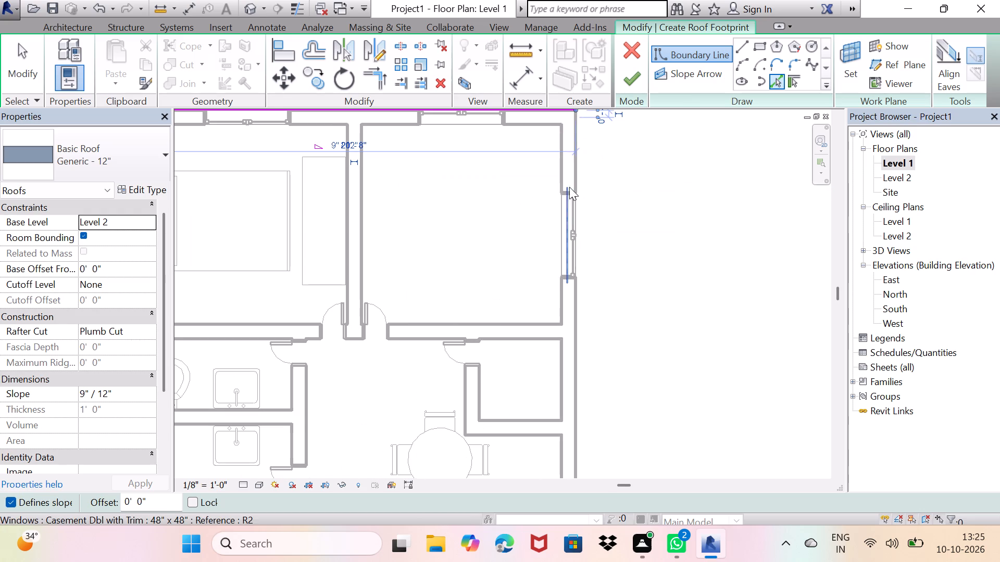
left_click(574, 169)
scroll(578, 194, "down", 12)
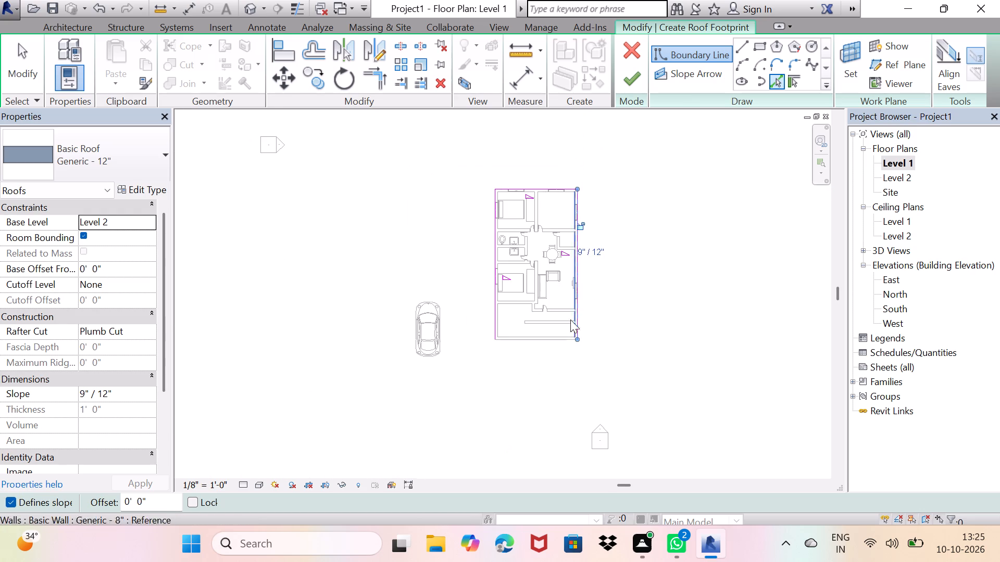
middle_click_drag(569, 339, 569, 258)
scroll(539, 266, "up", 6)
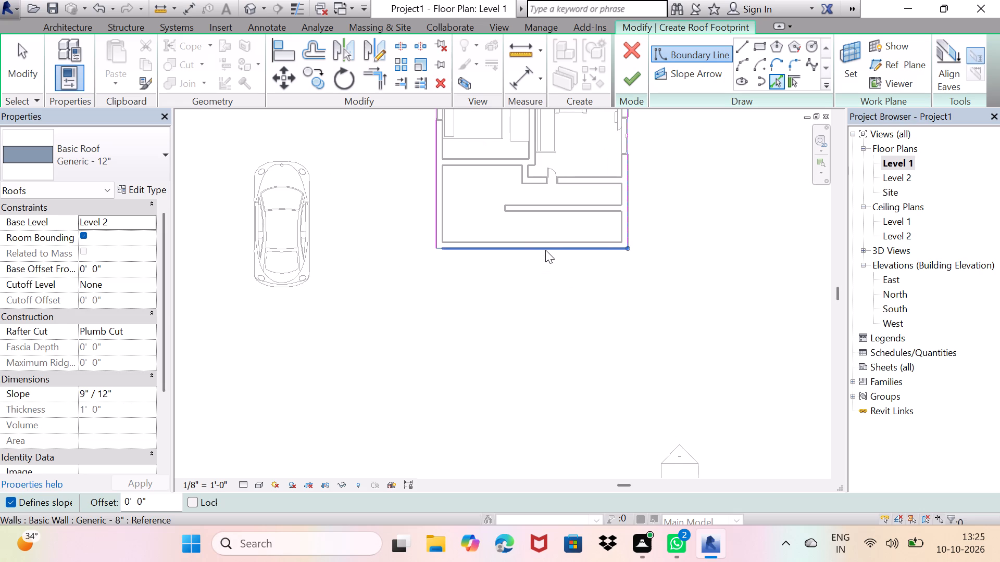
left_click(545, 250)
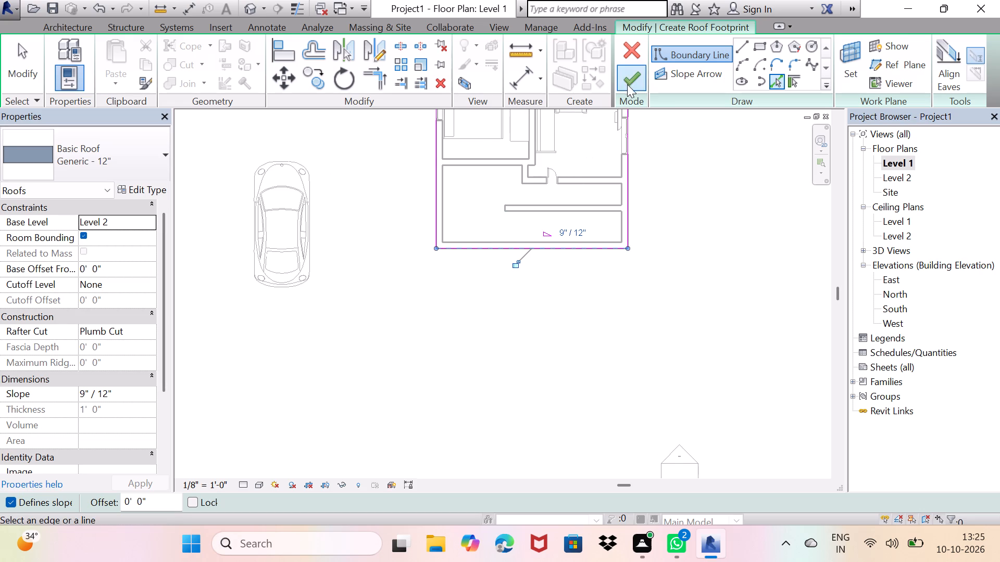
Finish the roof footprint and attach the highlighted walls to the roof.
left_click(627, 84)
left_click(528, 292)
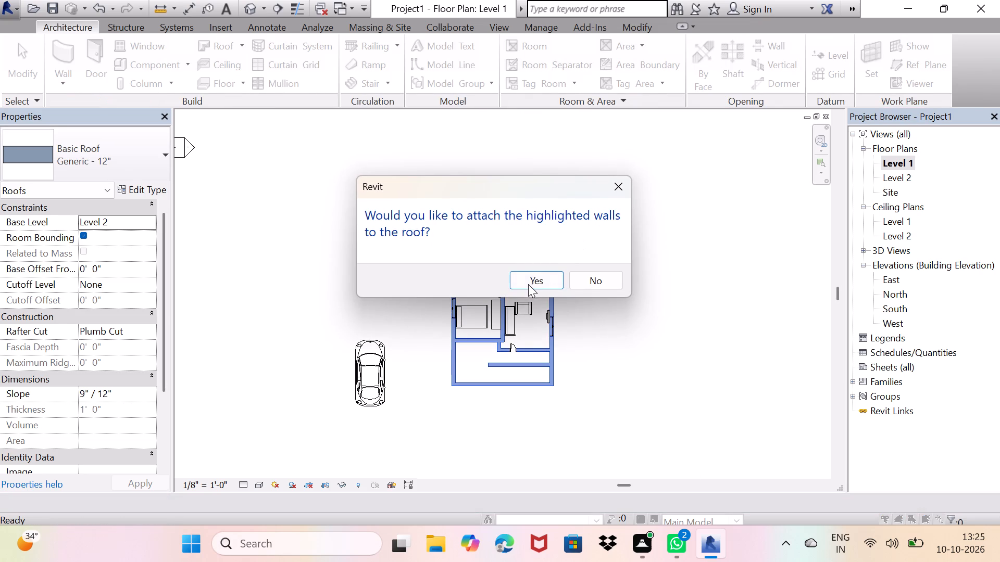
left_click(528, 284)
Examine the roofed building in the 3D view from above, below and several sides, checking the roof, walls and windows.
middle_click_drag(555, 269, 524, 376)
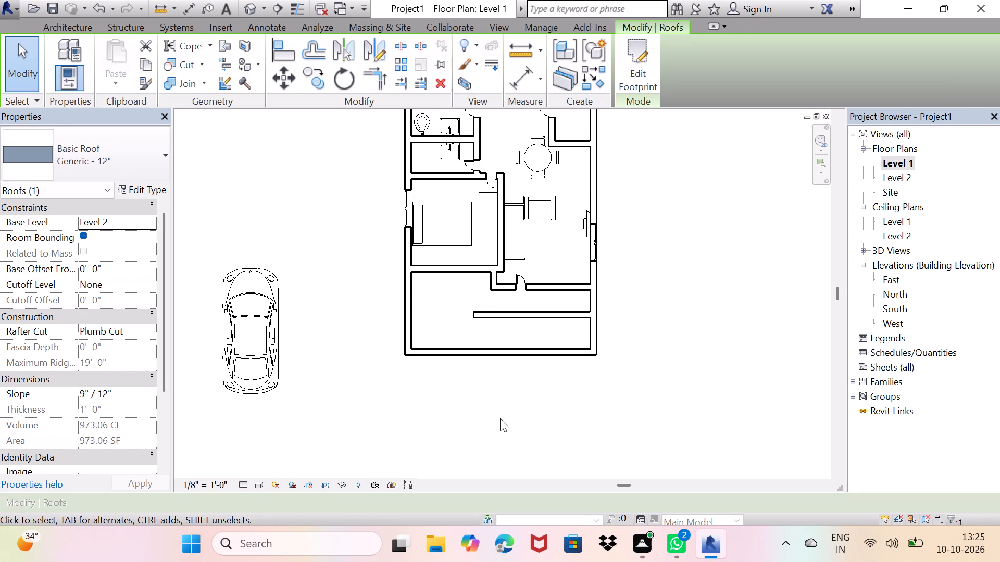
left_click(258, 488)
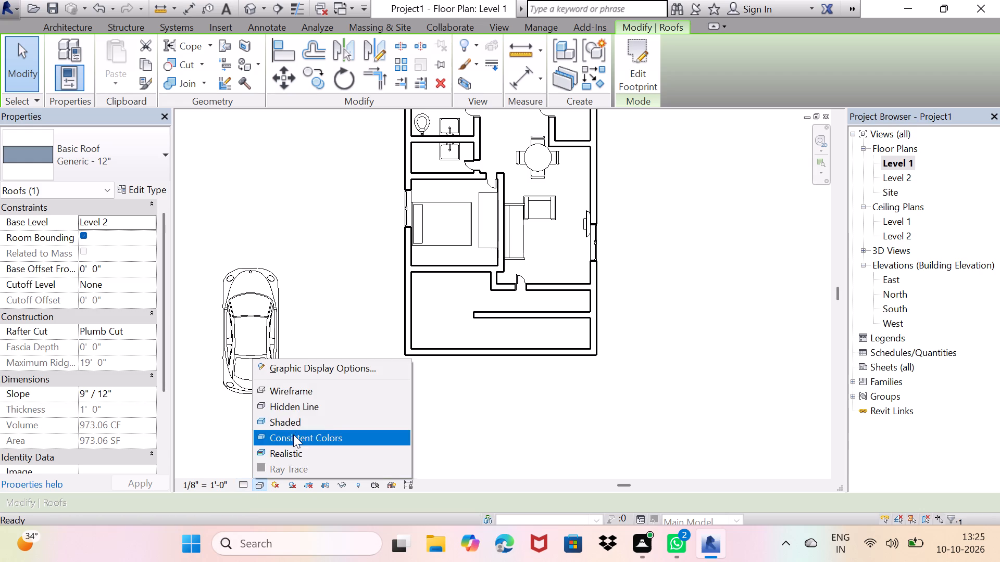
left_click(252, 5)
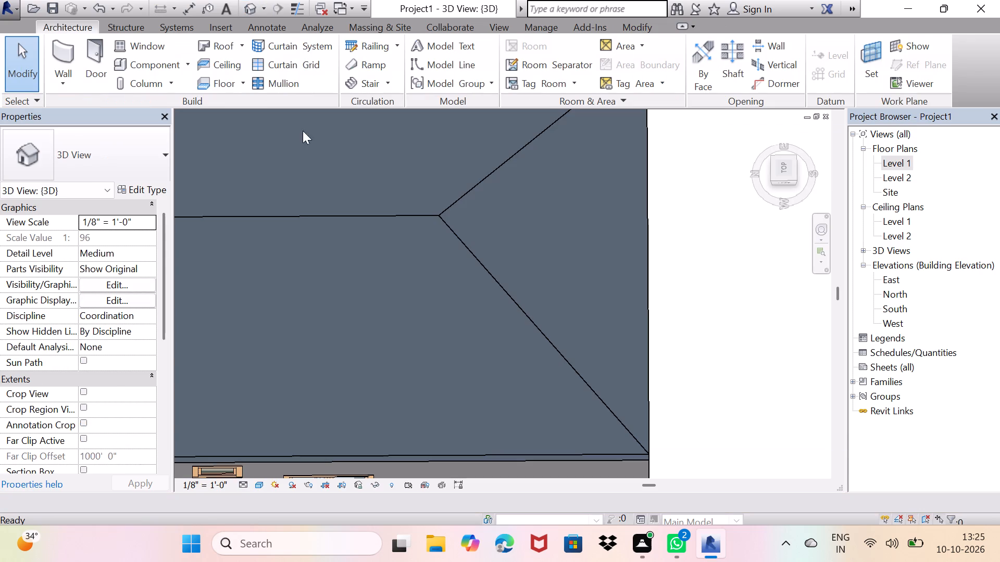
scroll(378, 287, "down", 11)
middle_click_drag(393, 323, 395, 299)
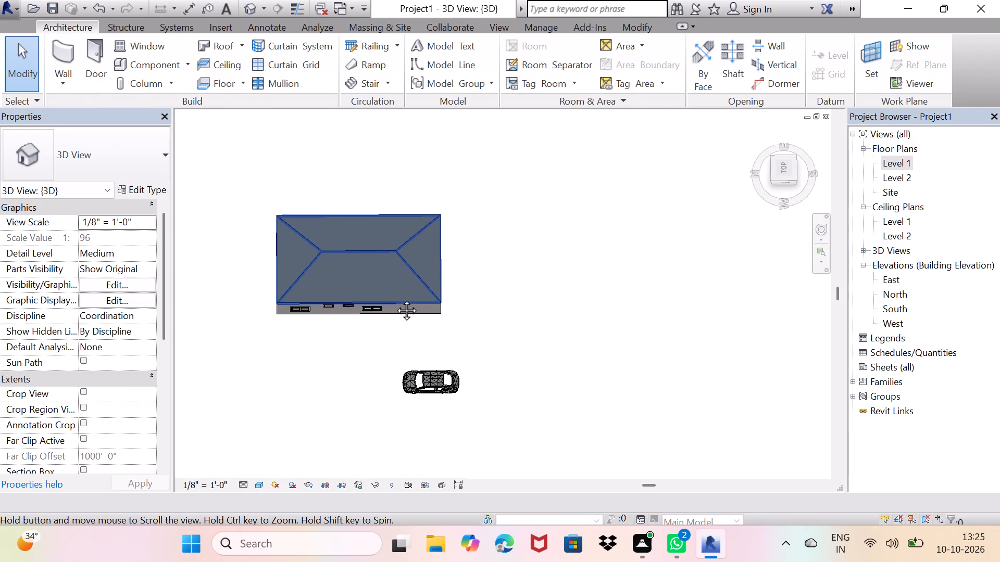
middle_click_drag(395, 299, 434, 313)
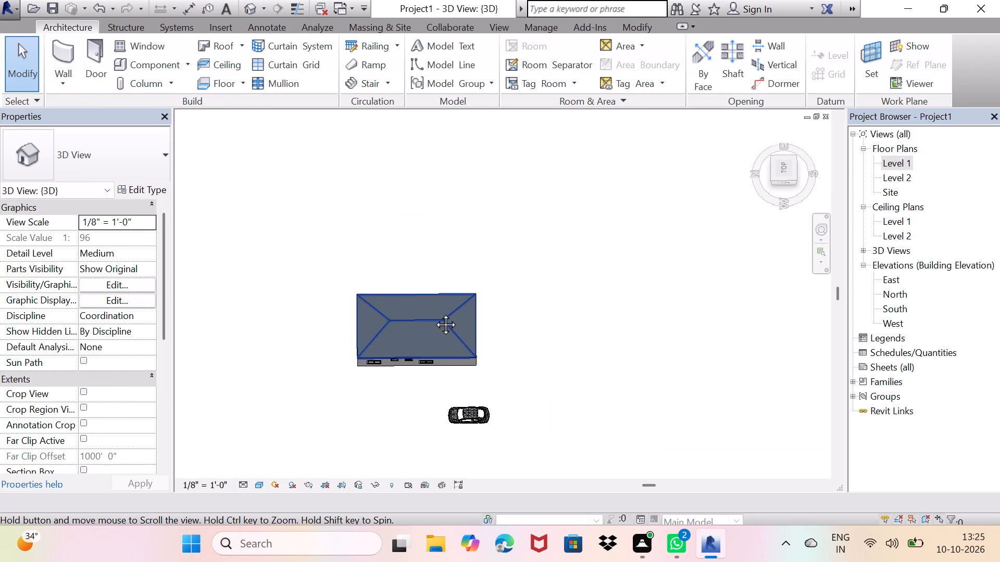
middle_click_drag(434, 313, 431, 129)
middle_click_drag(432, 391, 446, 232)
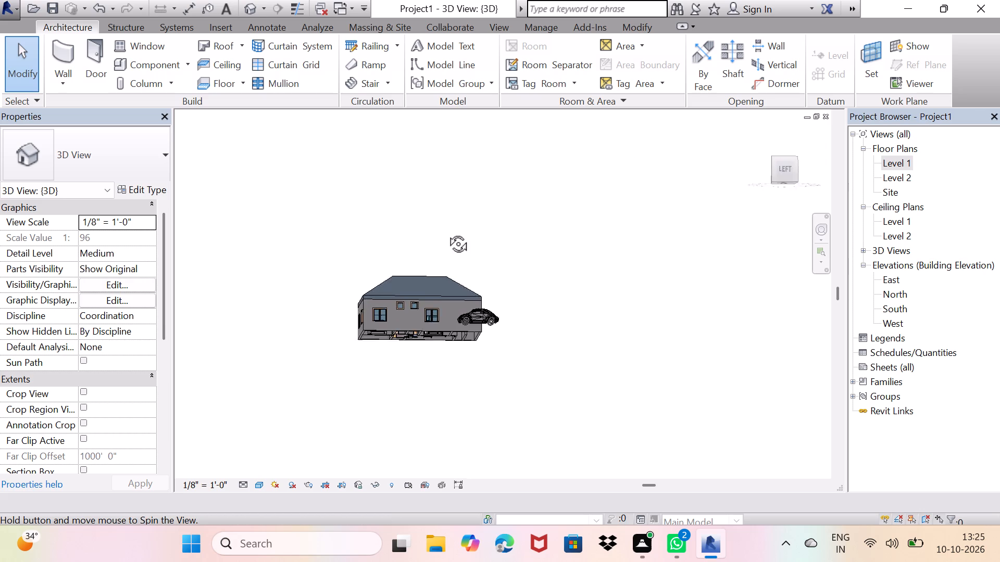
middle_click_drag(446, 232, 436, 218)
scroll(423, 325, "up", 13)
middle_click_drag(420, 342, 430, 334)
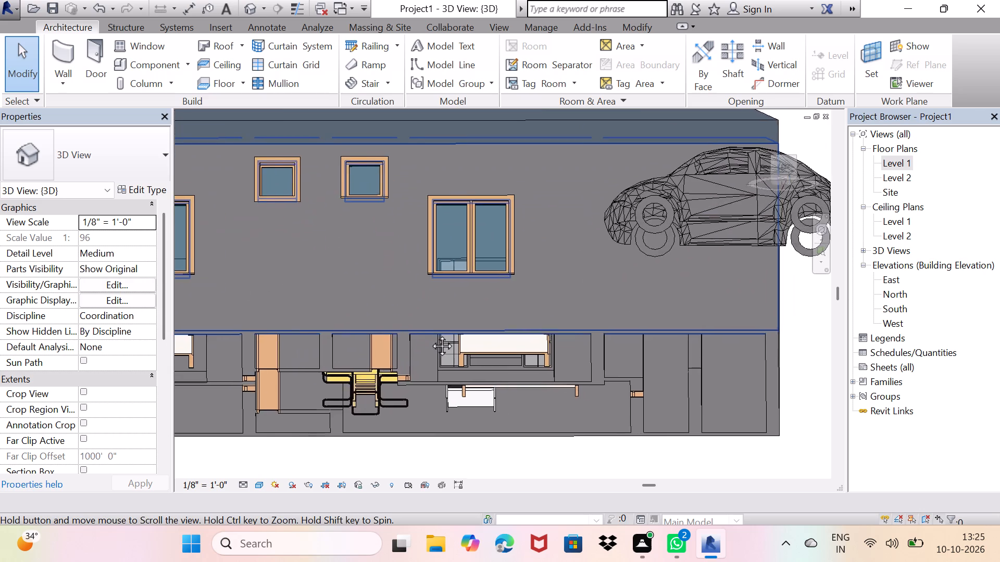
middle_click_drag(430, 334, 497, 303)
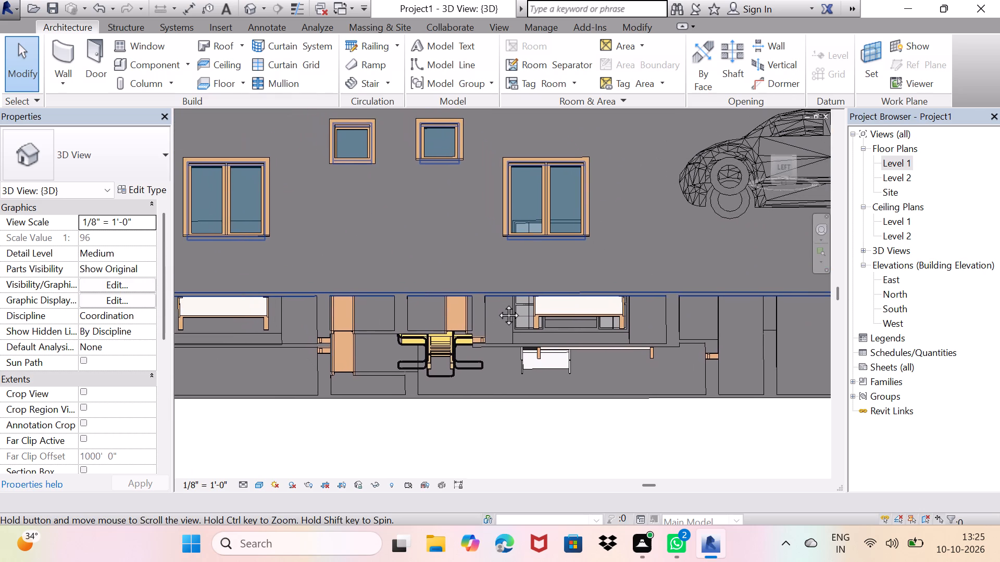
middle_click_drag(497, 303, 702, 258)
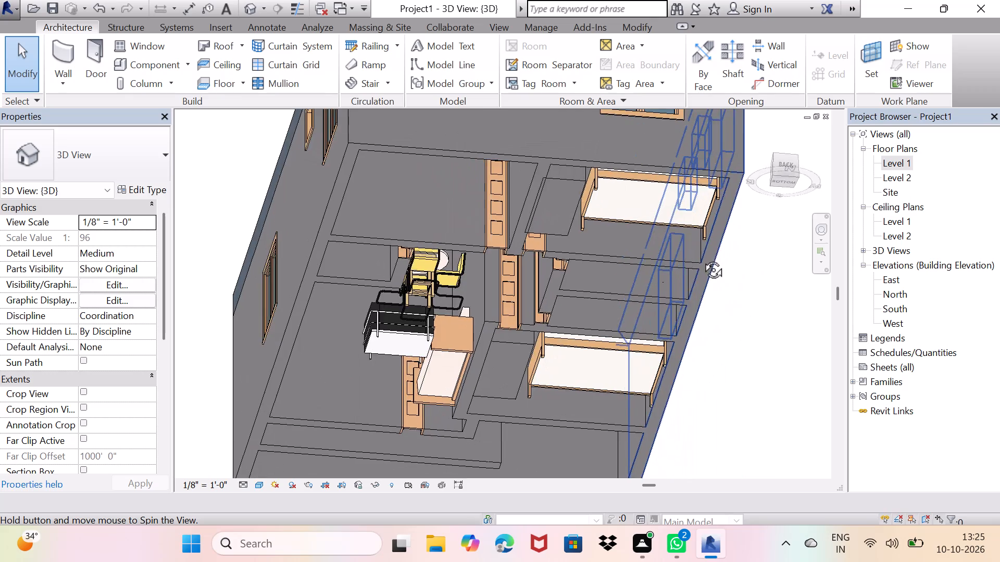
middle_click_drag(702, 258, 568, 328)
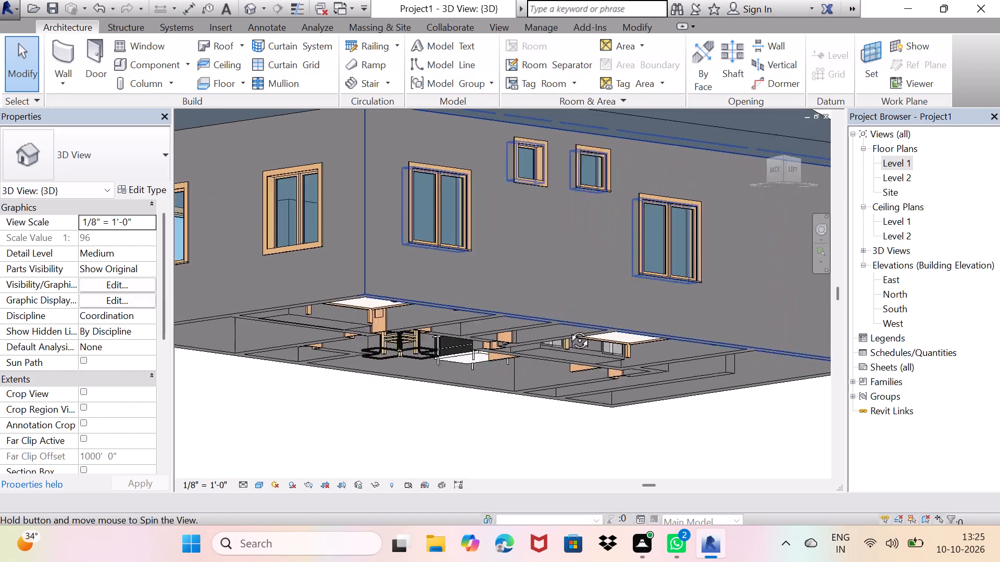
middle_click_drag(568, 328, 533, 472)
scroll(538, 450, "down", 2, "shift")
scroll(544, 387, "down", 2)
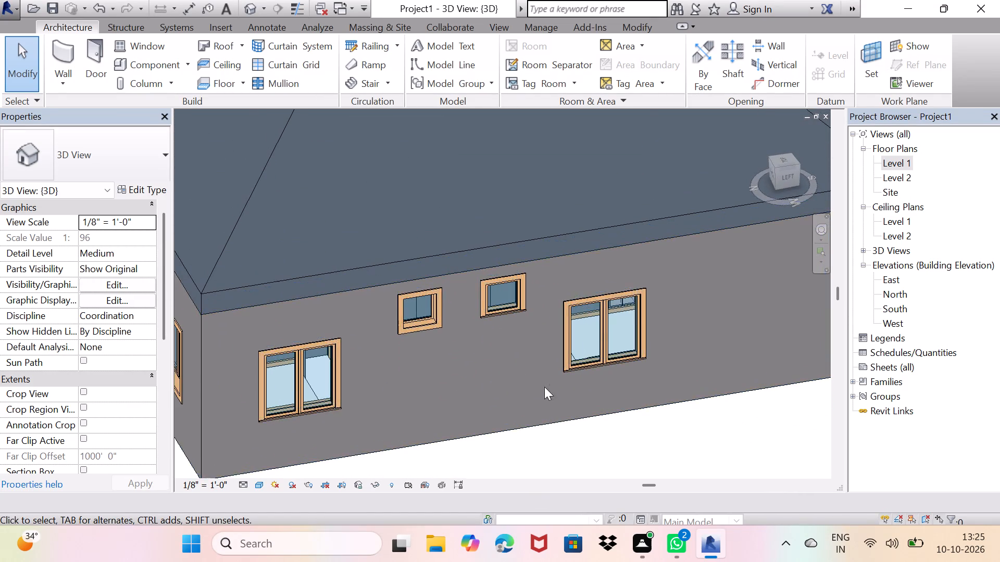
scroll(544, 387, "down", 6)
middle_click_drag(578, 395, 722, 356)
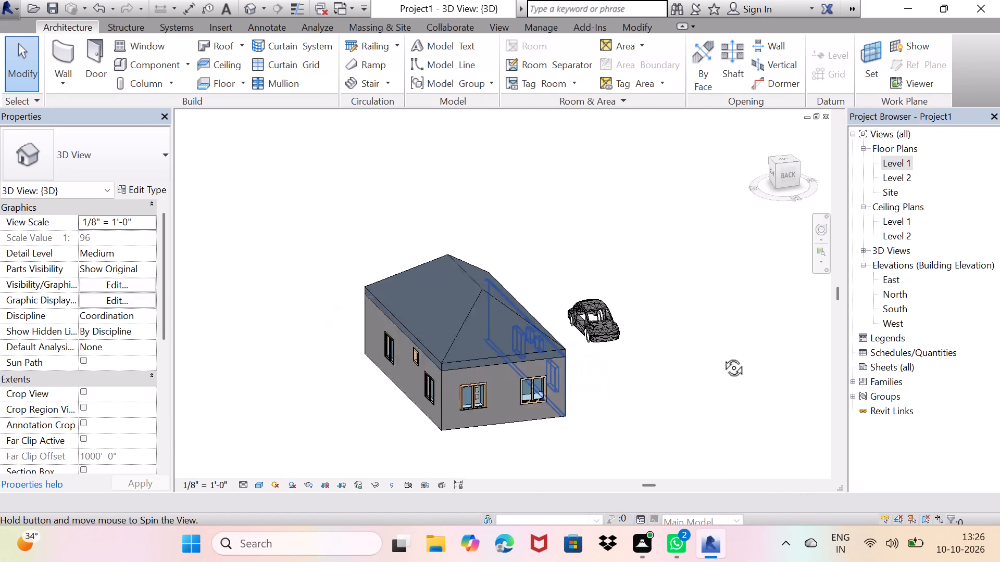
middle_click_drag(722, 356, 495, 310)
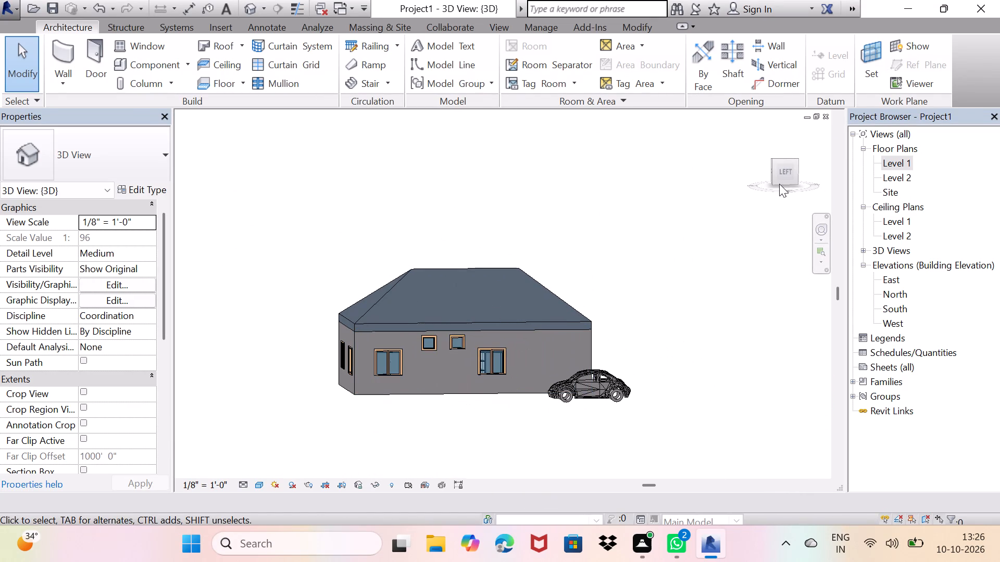
Return to the Level 1 floor plan and bring the building's rooms into view.
double_click(896, 167)
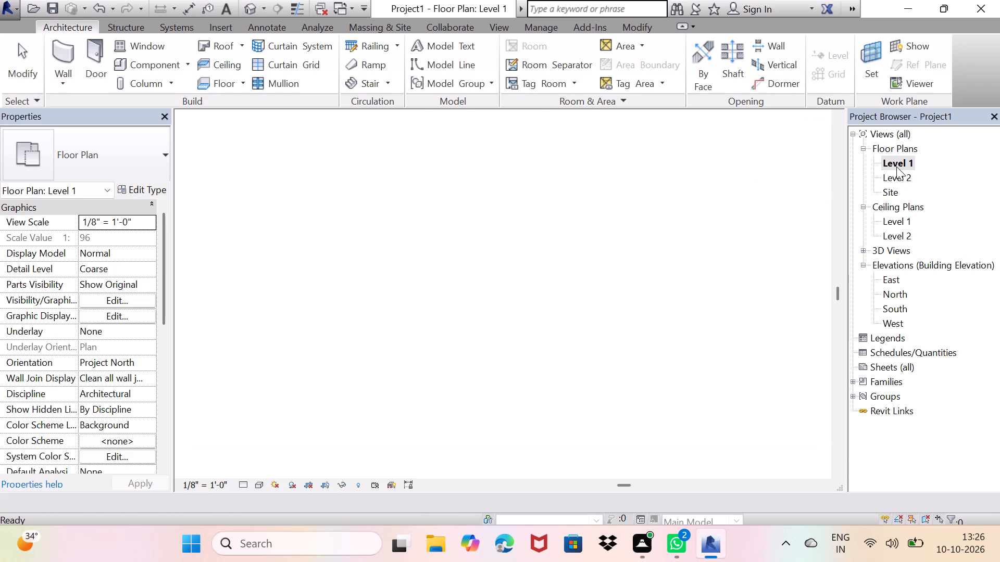
middle_click_drag(389, 238, 341, 406)
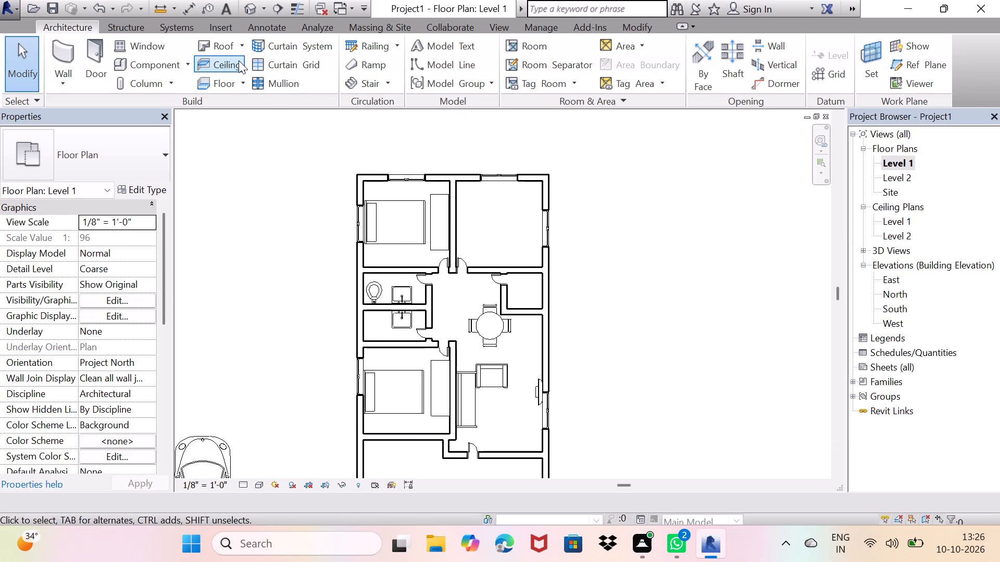
Start a Generic - 12" floor on Level 1 and pick the outer faces of the west and north walls as boundary lines.
left_click(223, 77)
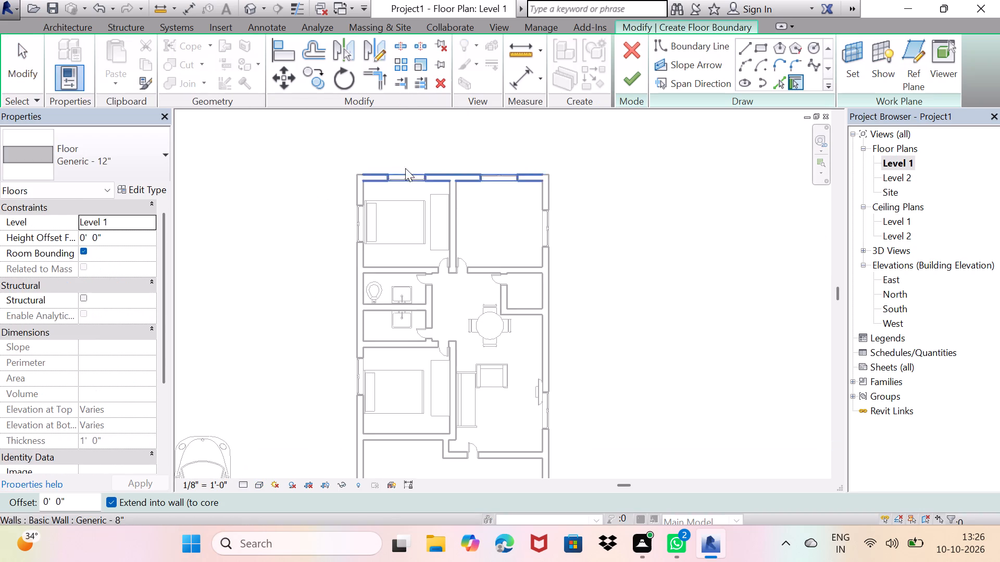
middle_click_drag(397, 220, 423, 145)
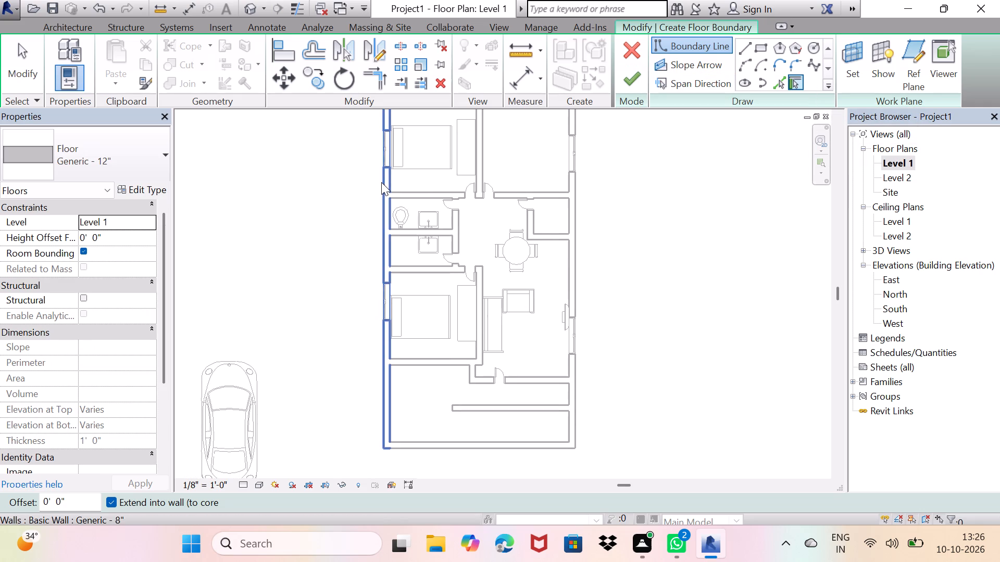
left_click(777, 82)
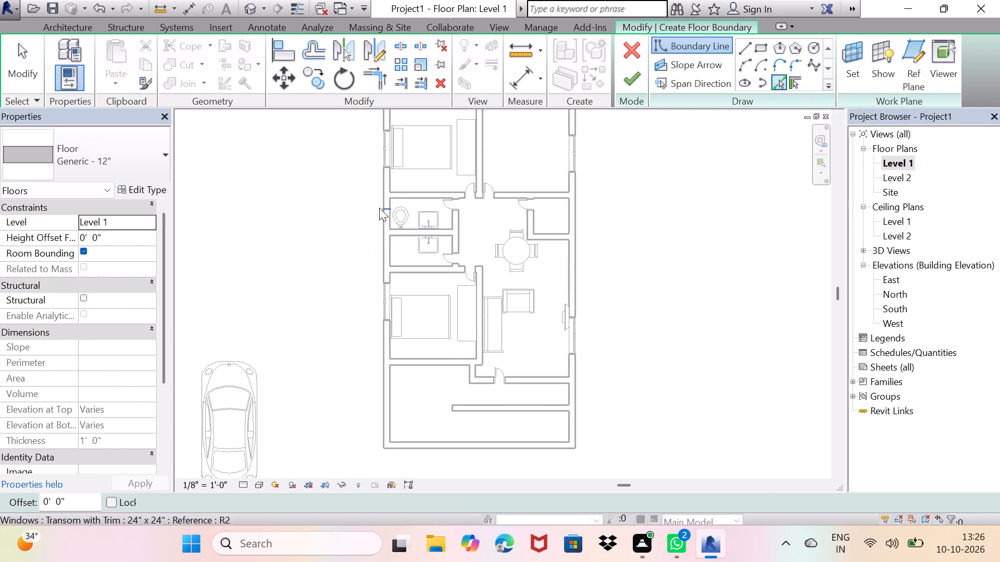
left_click(384, 230)
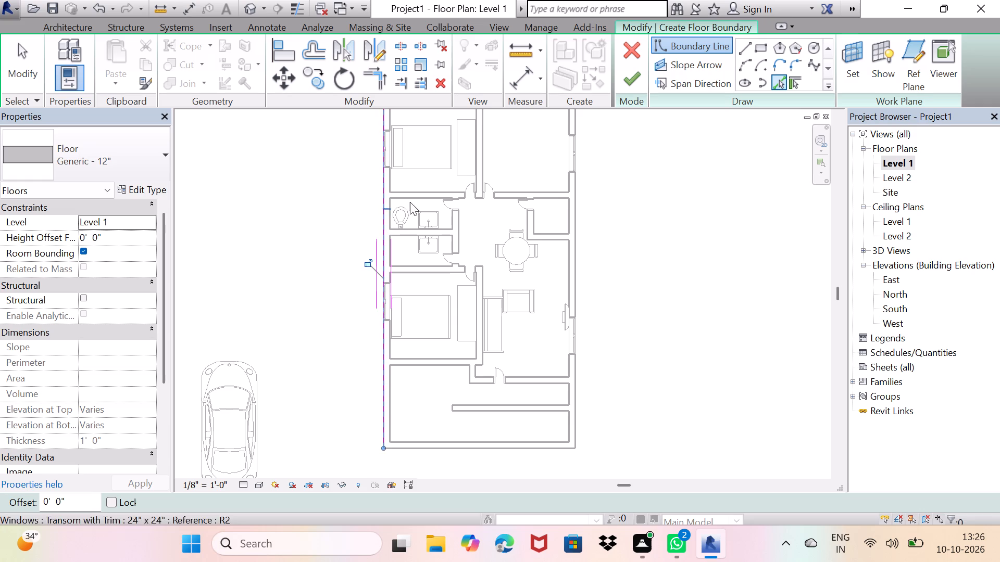
middle_click_drag(427, 184, 382, 349)
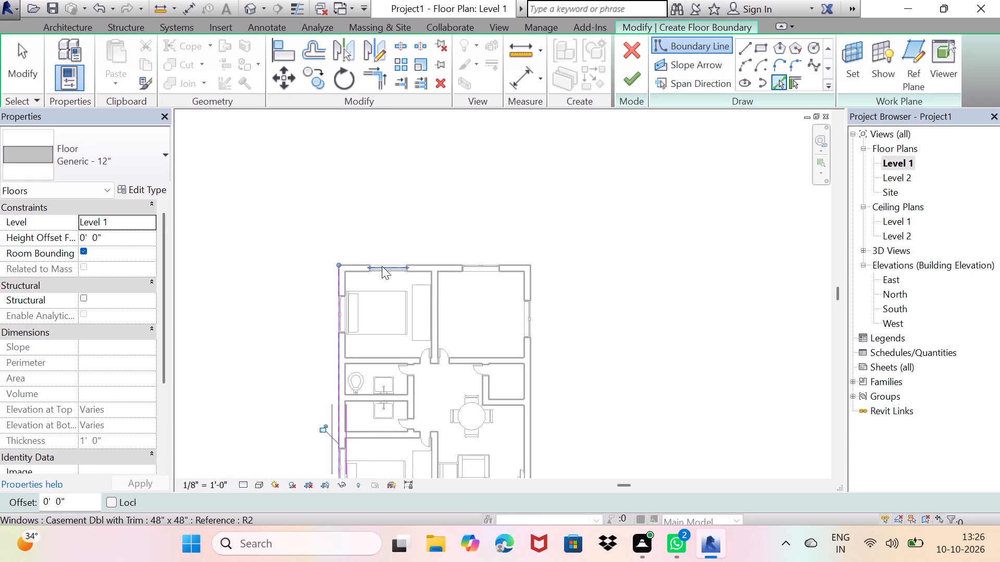
scroll(372, 266, "up", 3)
left_click(339, 265)
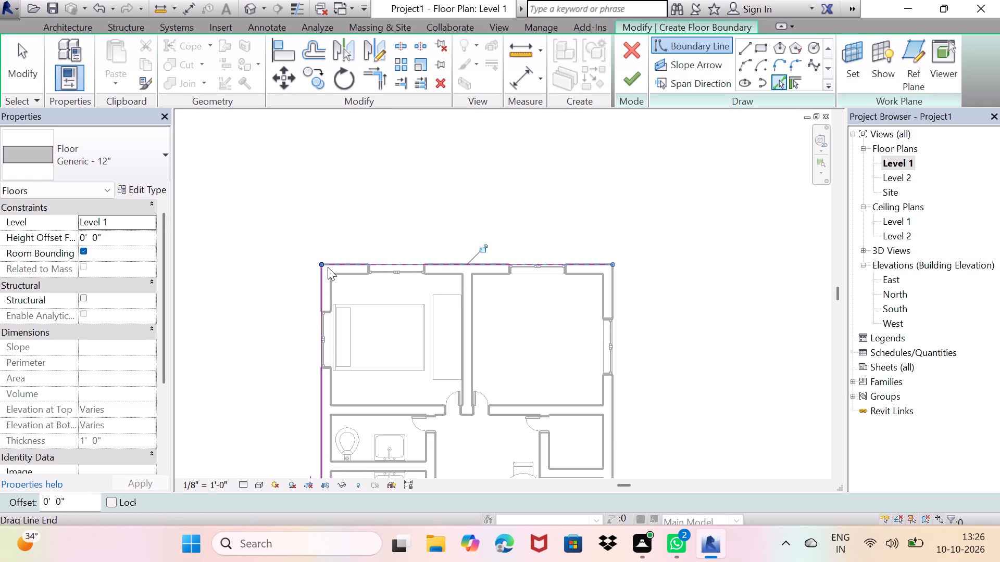
left_click(327, 264)
Pick the outer faces of the east and south walls to close the floor boundary, and finish the floor.
middle_click_drag(504, 377, 431, 275)
left_click(540, 191)
scroll(547, 232, "down", 3)
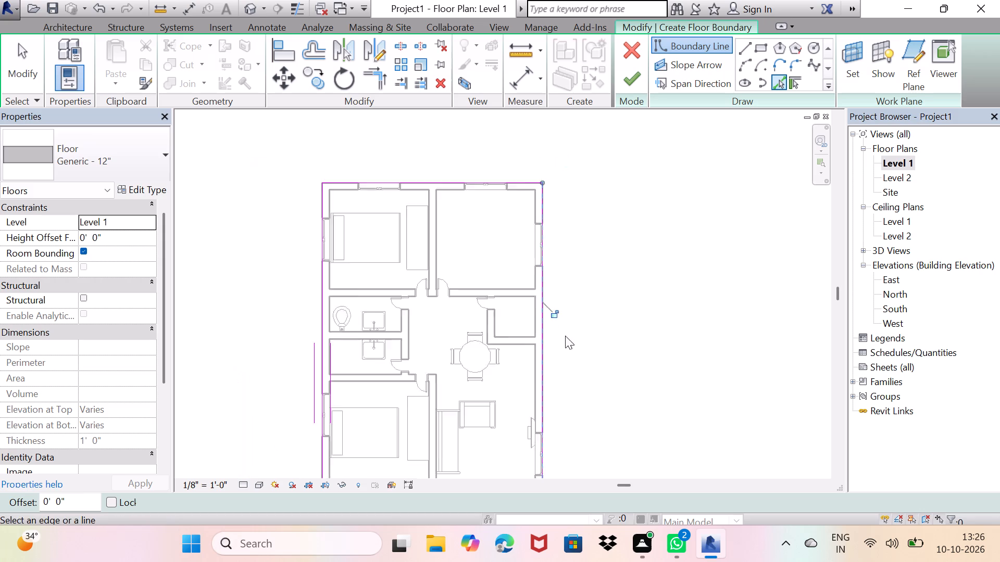
middle_click_drag(568, 388, 615, 144)
scroll(544, 309, "up", 3)
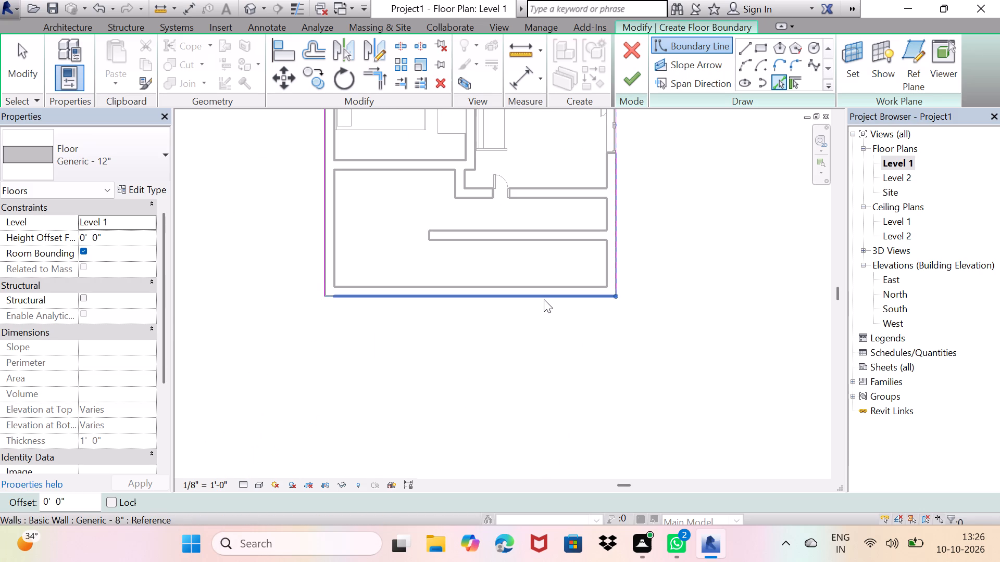
left_click(544, 299)
scroll(315, 286, "up", 2)
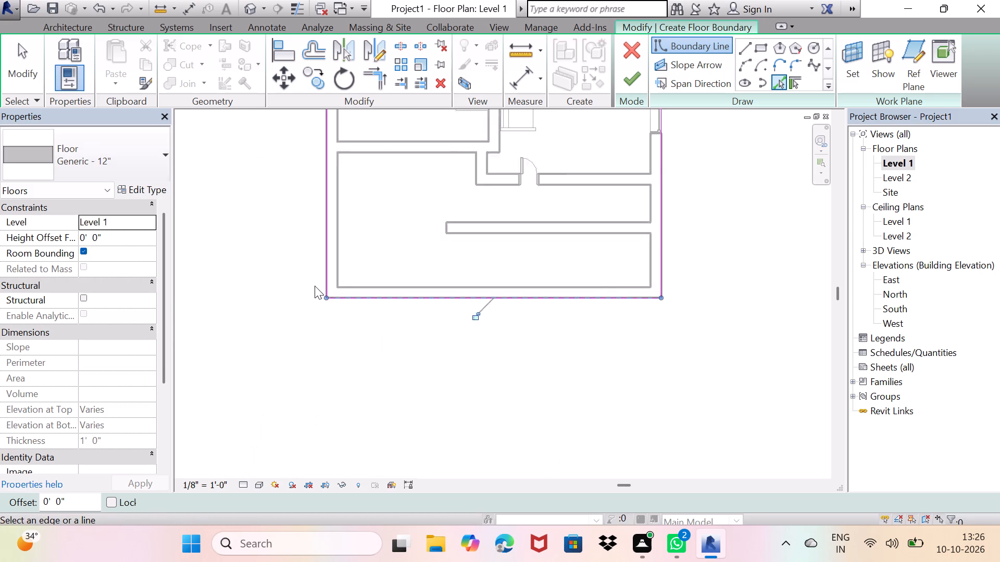
scroll(315, 286, "up", 2)
left_click(337, 304)
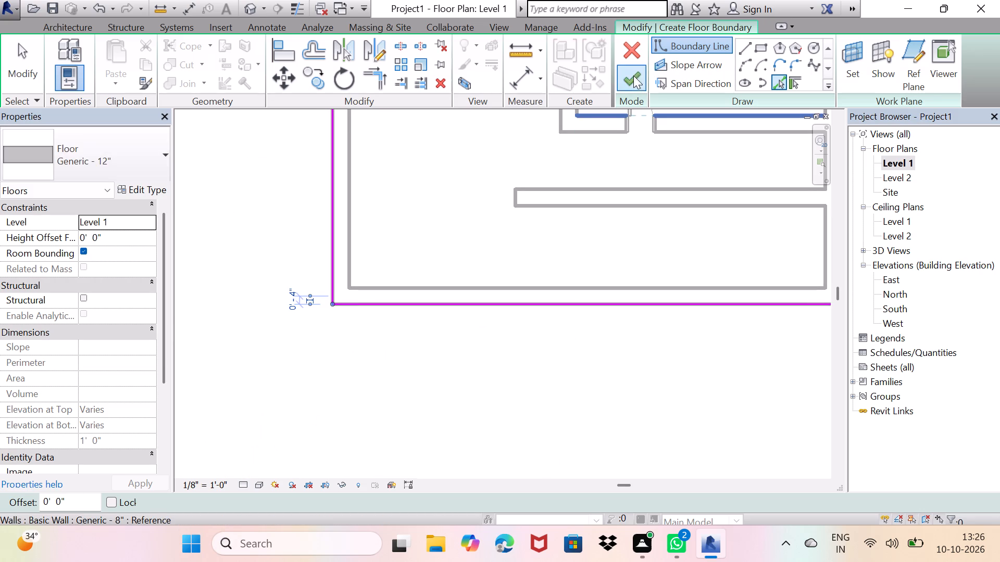
left_click(627, 81)
Examine the building with its floor slab in plan and in the 3D view from several sides.
scroll(551, 194, "down", 8)
middle_click_drag(548, 200, 537, 217)
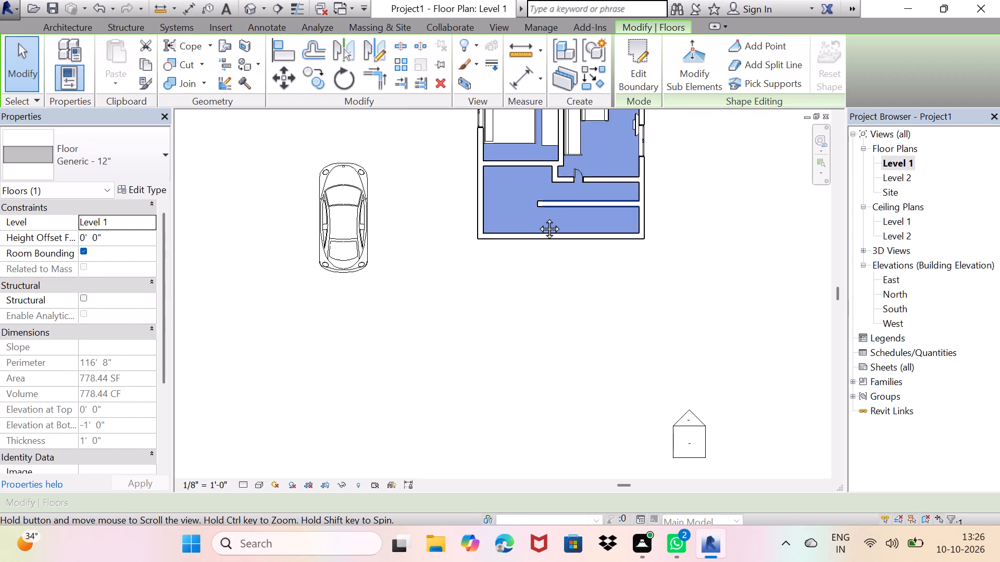
middle_click_drag(537, 217, 401, 352)
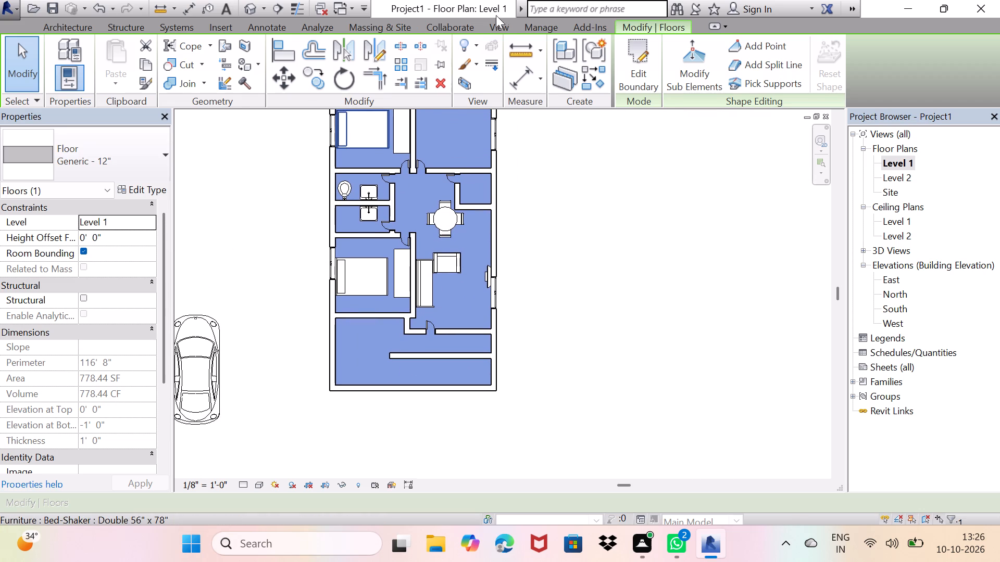
left_click(256, 10)
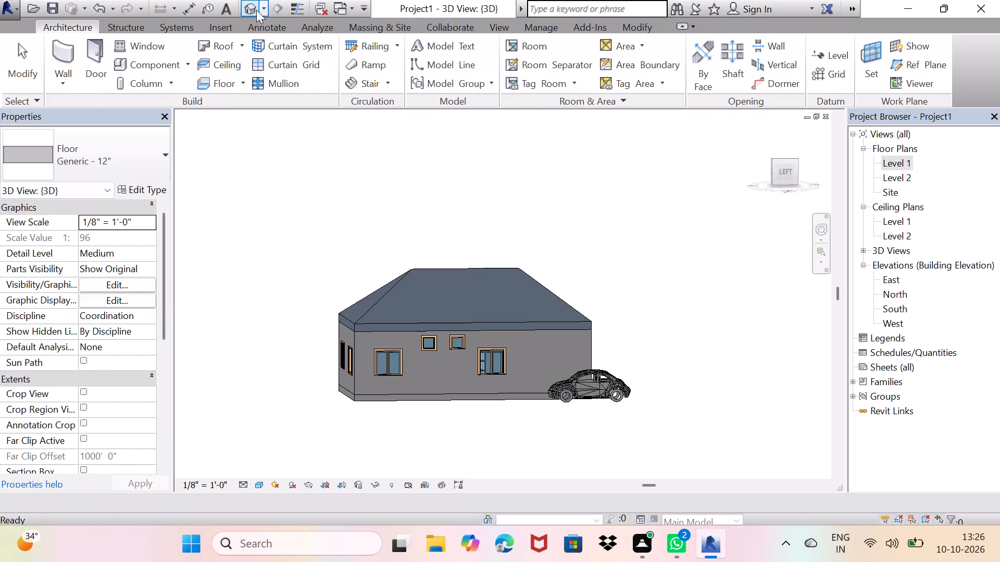
scroll(416, 365, "up", 4)
middle_click_drag(403, 372, 441, 371)
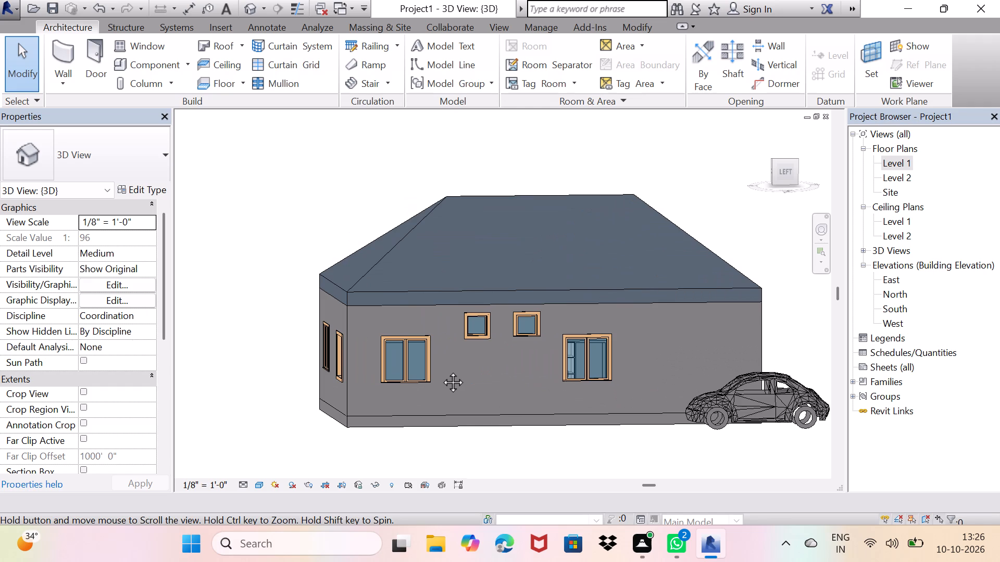
middle_click_drag(441, 371, 486, 401)
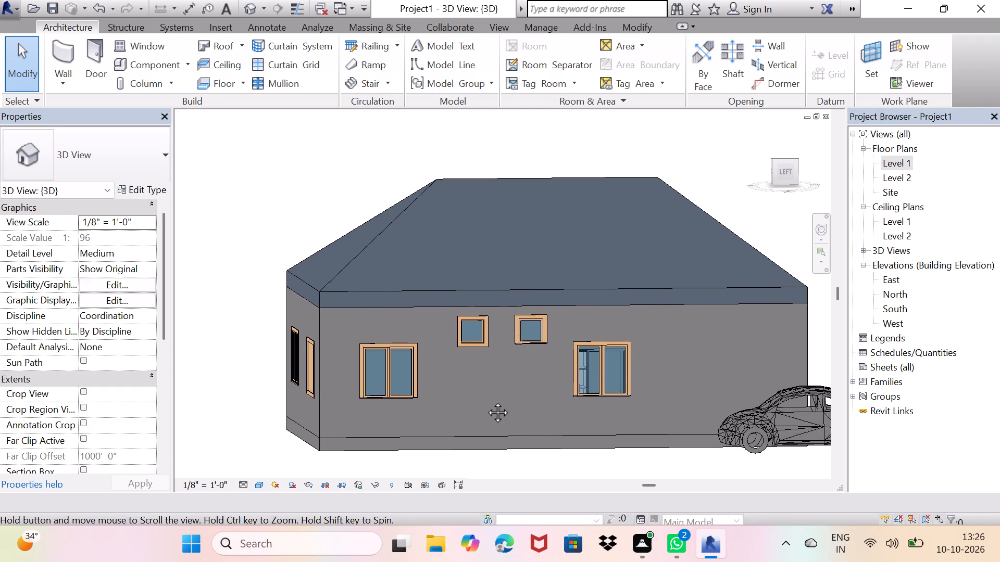
middle_click_drag(486, 401, 772, 408)
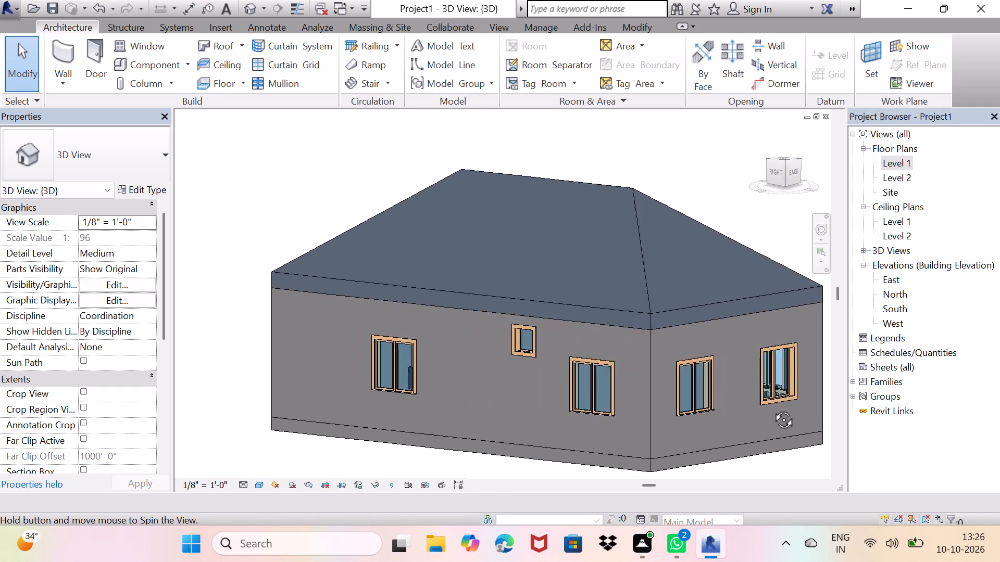
middle_click_drag(772, 408, 790, 399)
middle_click_drag(384, 358, 745, 370, "shift")
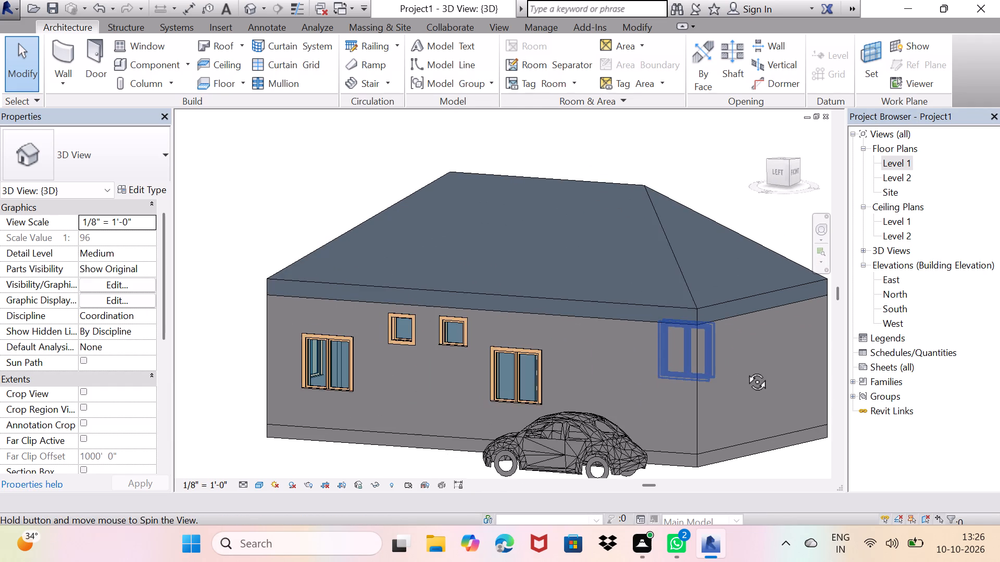
middle_click_drag(745, 370, 738, 372, "shift")
middle_click_drag(699, 382, 549, 395)
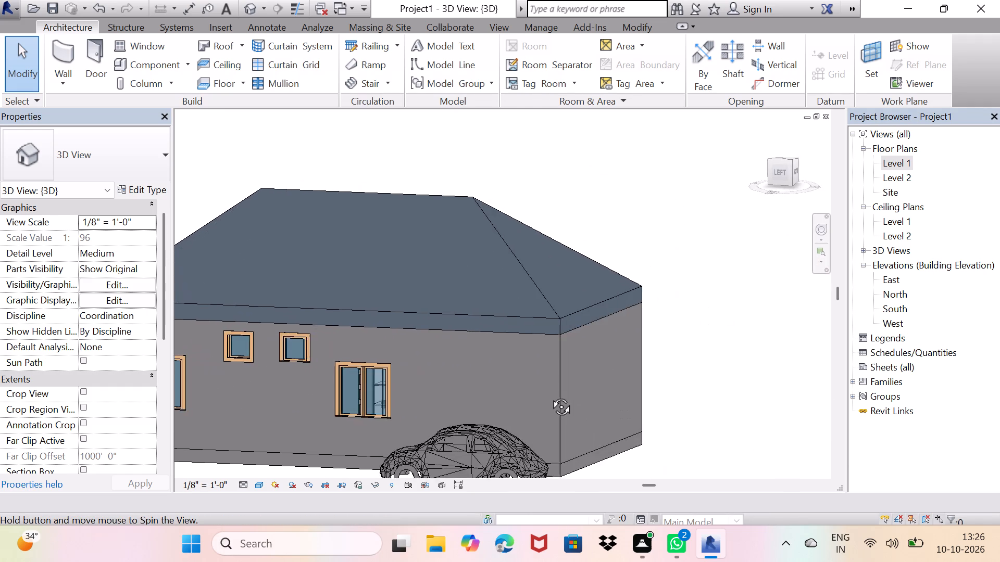
middle_click_drag(549, 395, 384, 399)
Delete the Generic - 12" hip roof from the building in the 3D view.
scroll(384, 399, "up", 1)
left_click(356, 288)
left_click(359, 266)
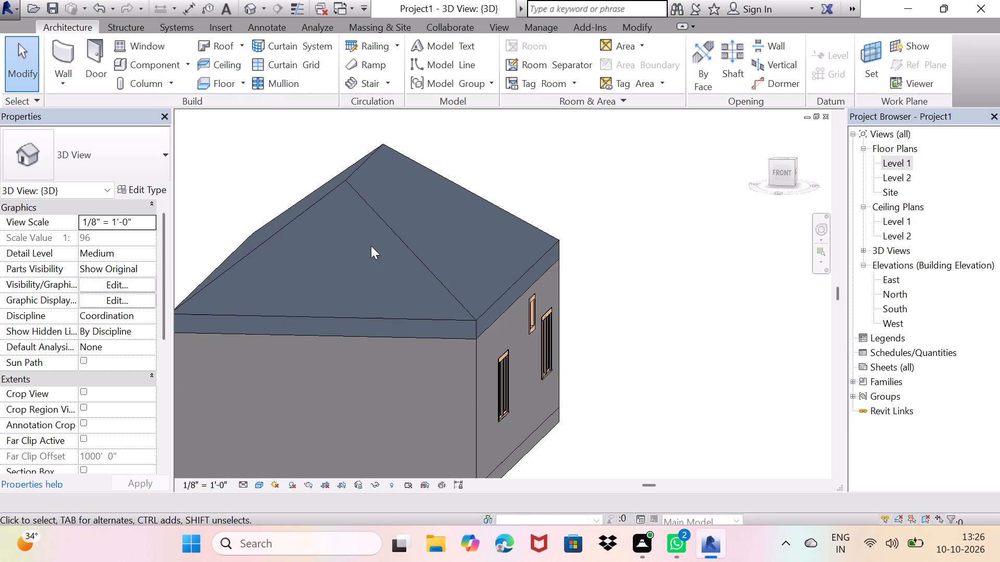
left_click(380, 235)
left_click(399, 218)
left_click(373, 222)
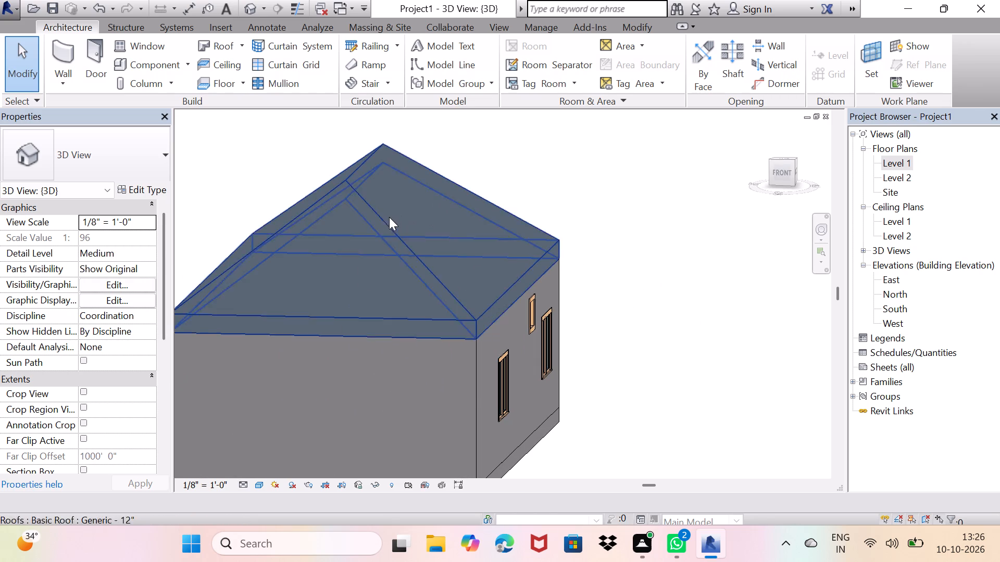
left_click(391, 216)
left_click(385, 220)
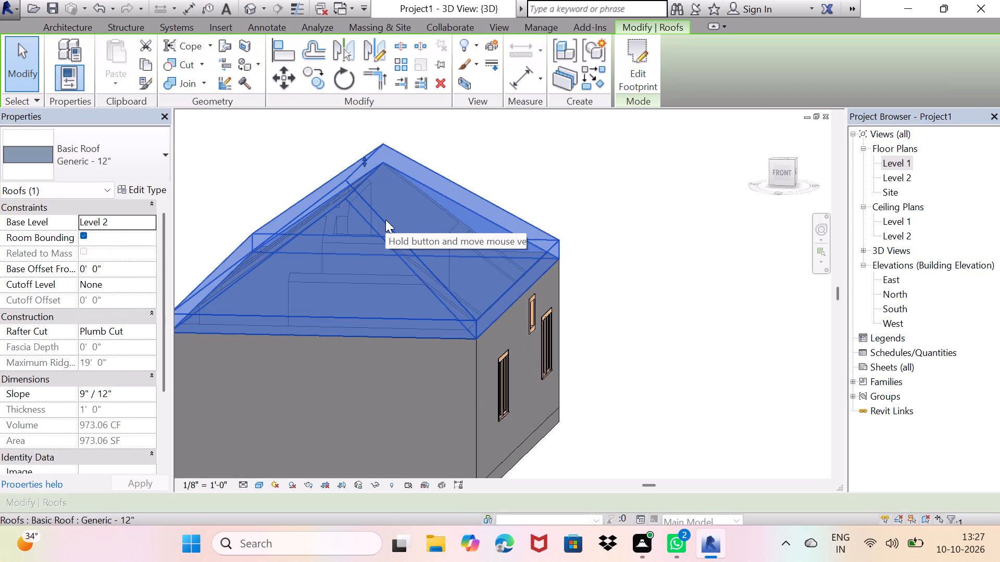
key("Delete")
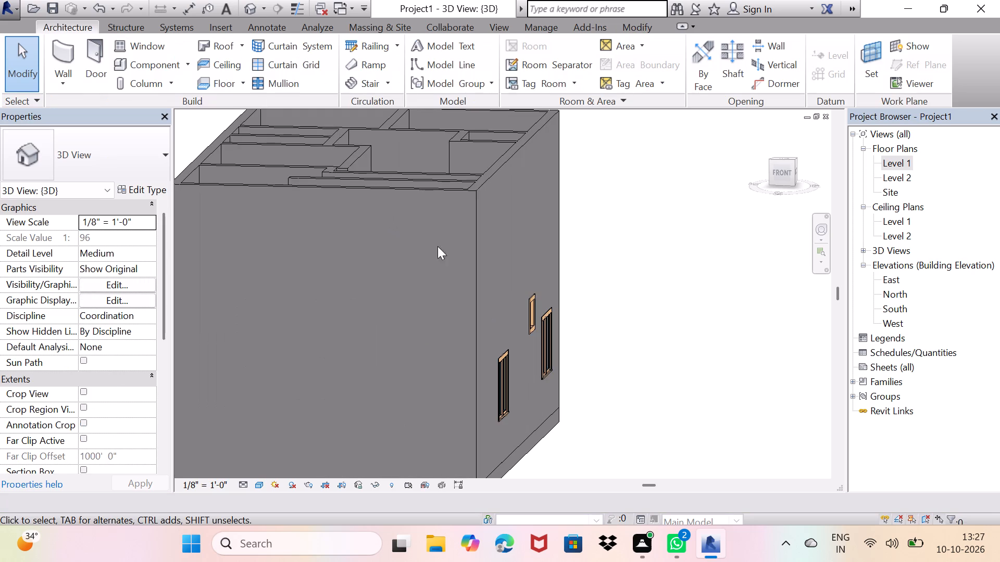
Examine the unroofed building in 3D, checking the interior walls and rooms from above and around.
middle_click_drag(490, 261, 482, 287)
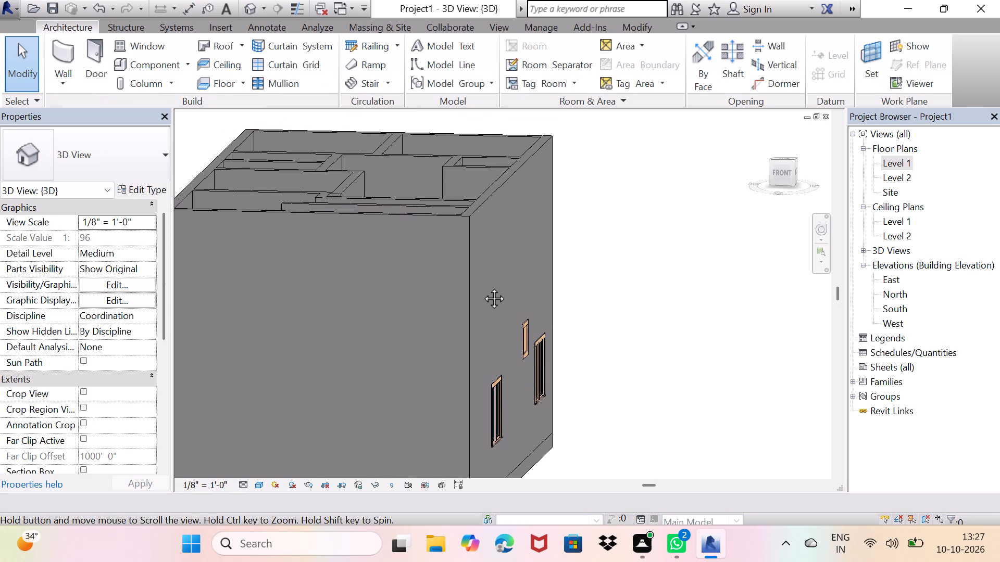
middle_click_drag(482, 287, 545, 261)
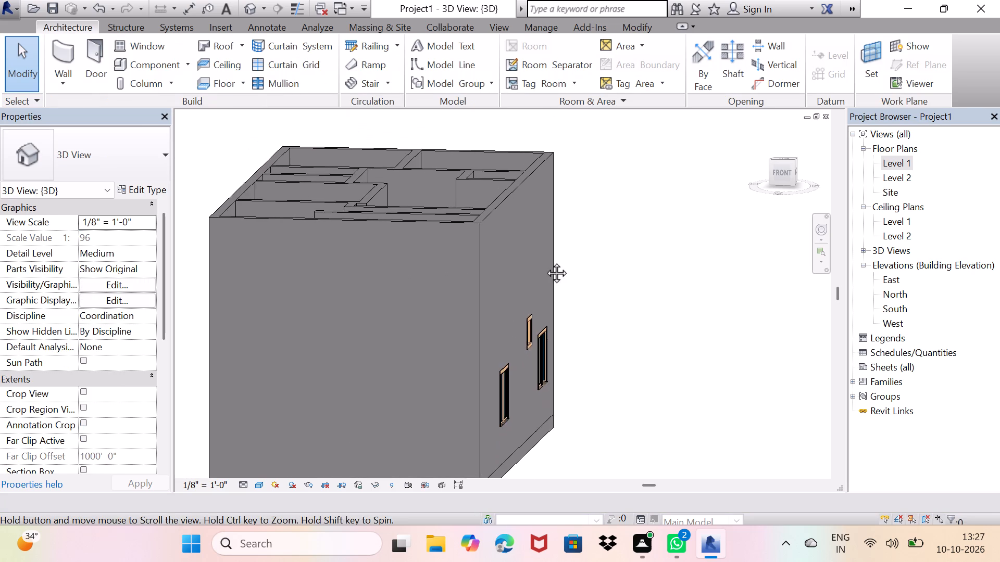
middle_click_drag(545, 261, 219, 308)
scroll(377, 254, "up", 3)
middle_click_drag(477, 250, 478, 256)
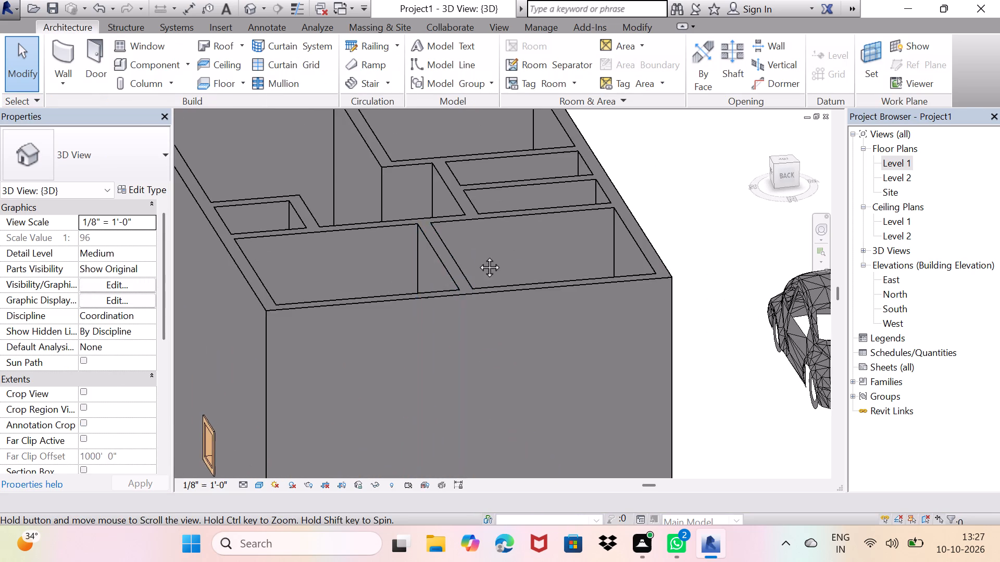
middle_click_drag(478, 256, 325, 298)
scroll(330, 298, "down", 3)
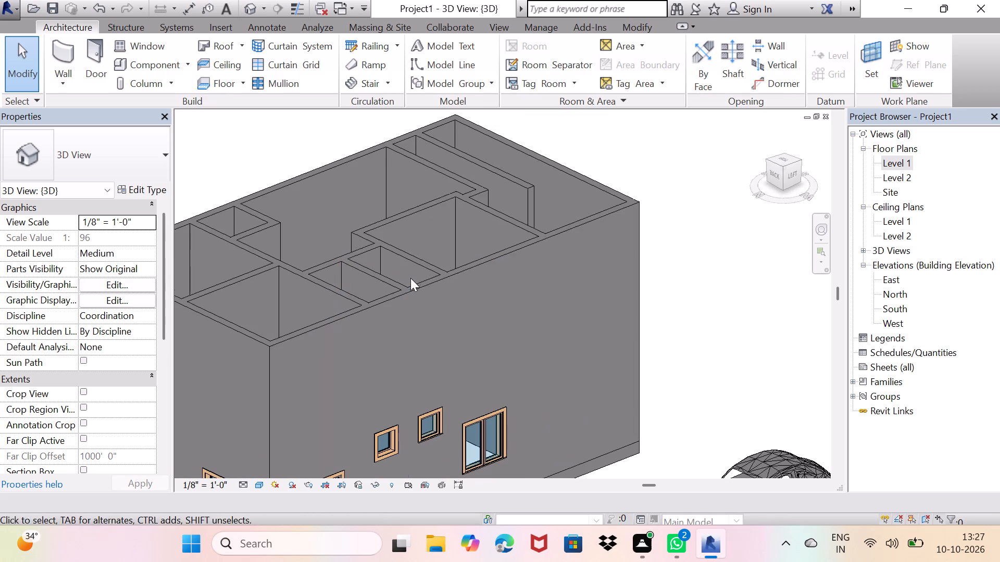
In the Level 1 floor plan, split the south exterior wall with a 0'-1" joint gap about 10'-0" from the east wall.
double_click(902, 162)
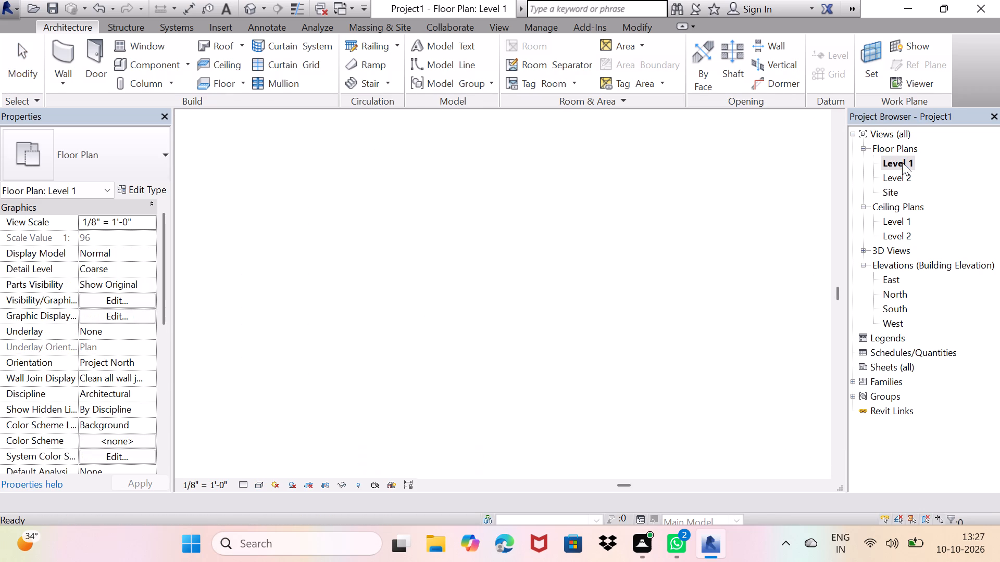
scroll(413, 377, "up", 3)
middle_click_drag(398, 397, 449, 347)
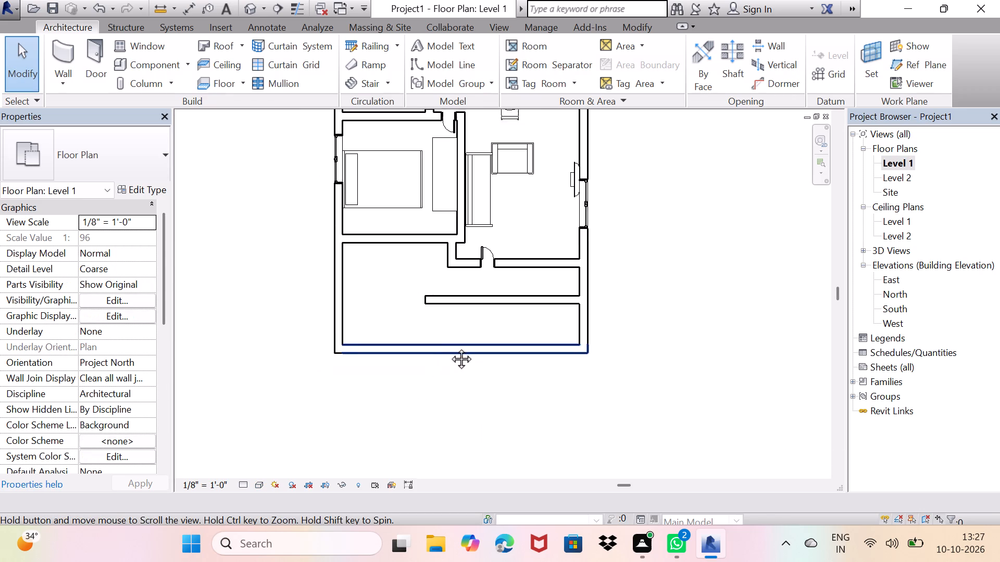
middle_click_drag(449, 347, 476, 326)
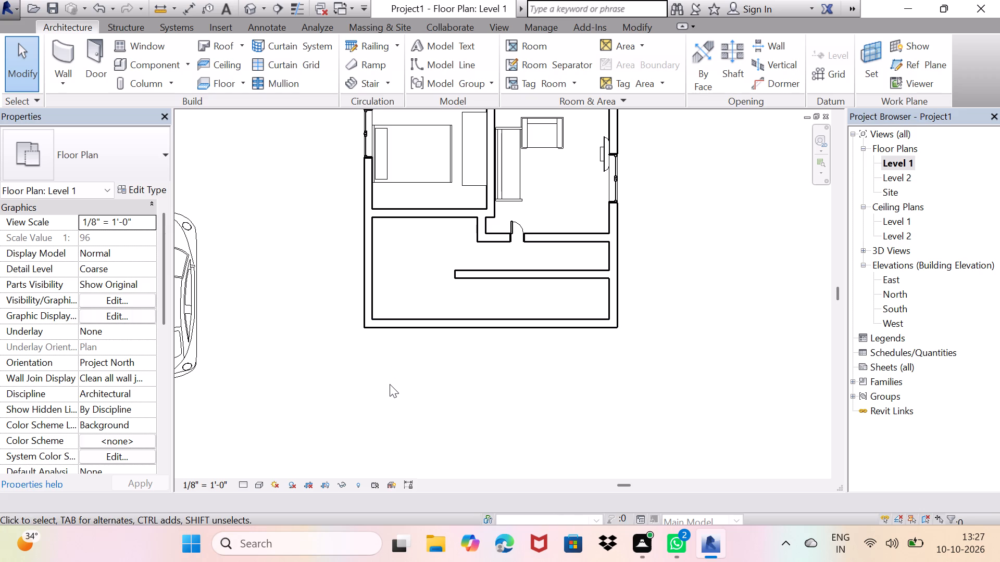
scroll(410, 341, "up", 1)
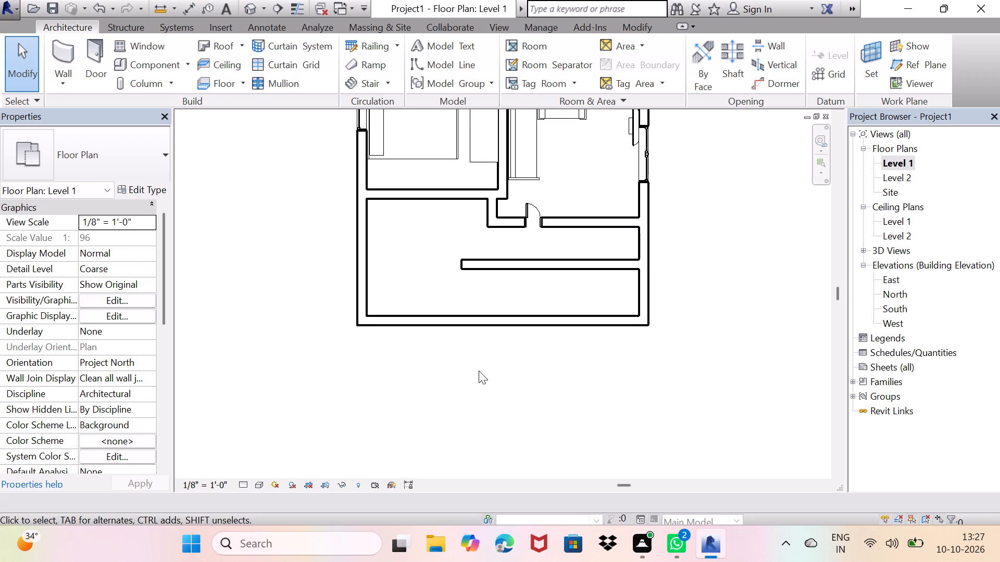
scroll(489, 347, "up", 1)
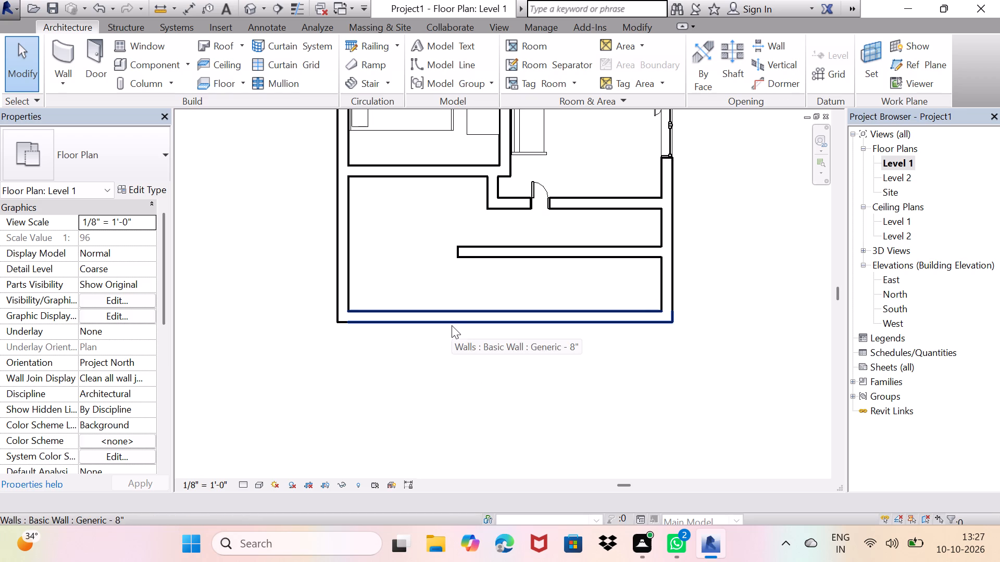
key("l")
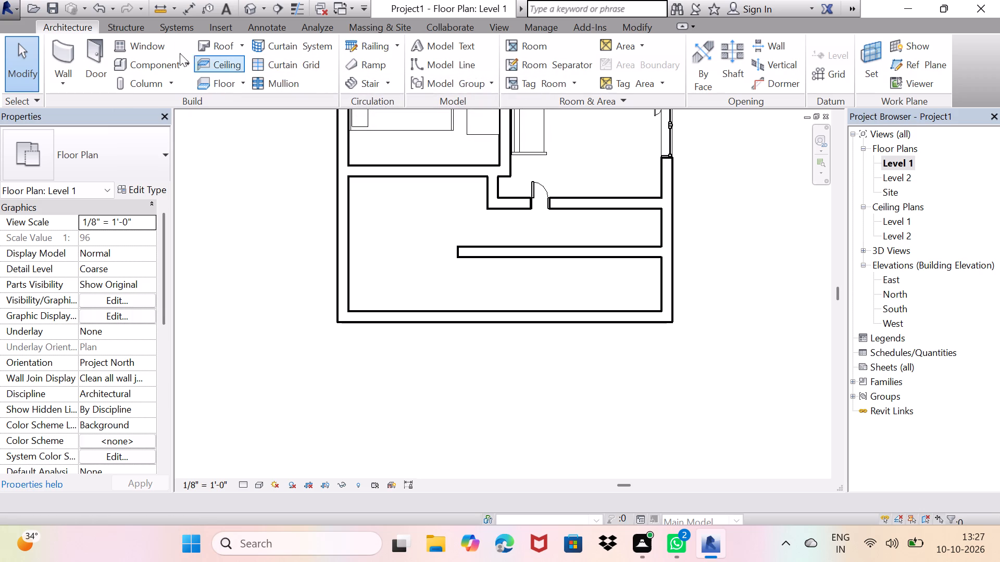
left_click(59, 47)
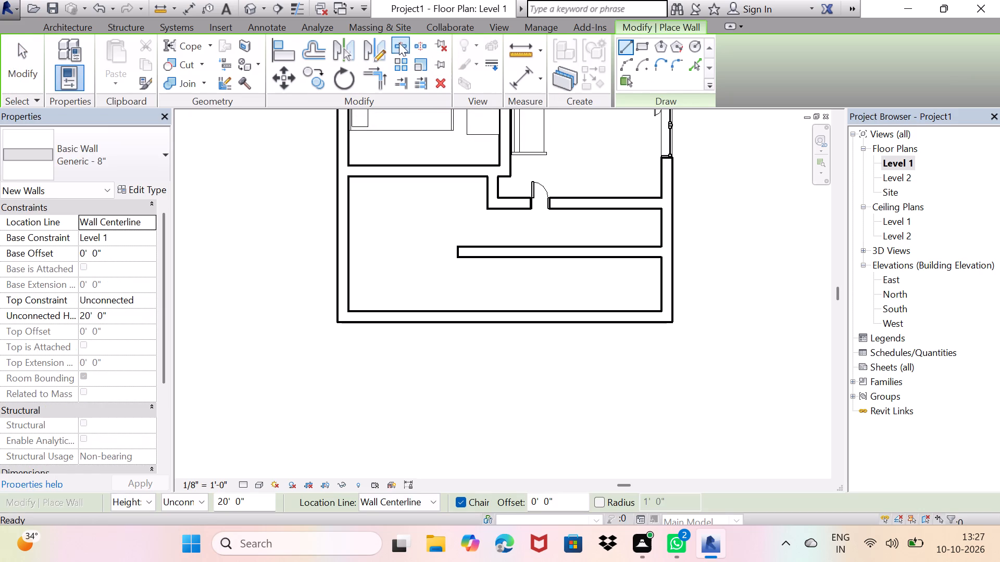
left_click(421, 43)
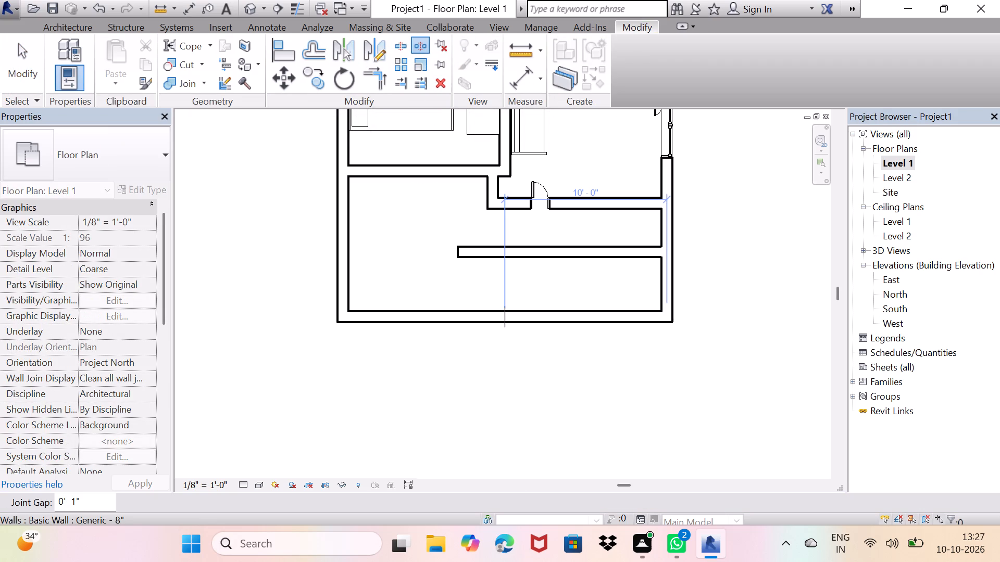
left_click(506, 315)
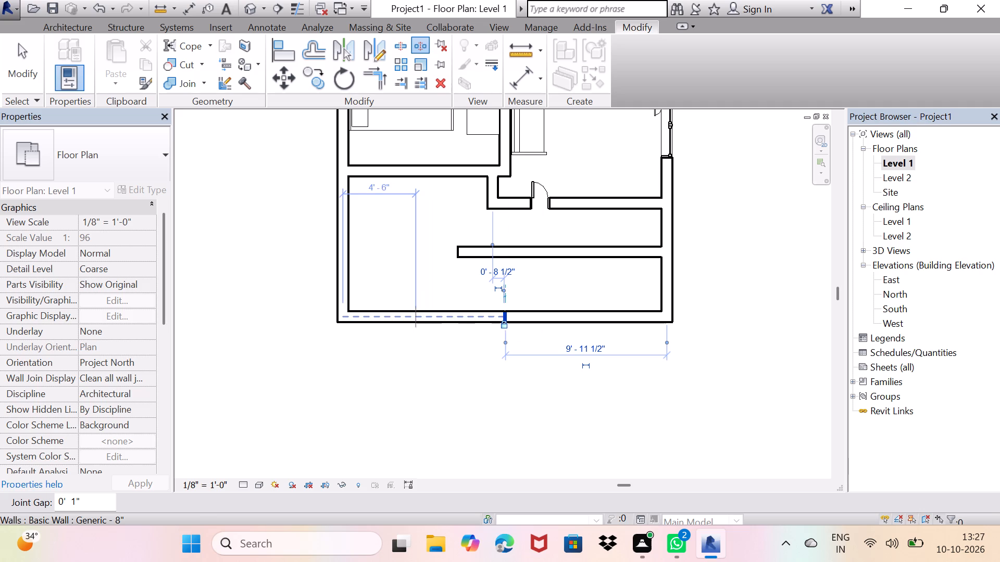
Split the south exterior wall and the parallel interior wall above it, both in line with the west face of the short wall near the door.
left_click(489, 320)
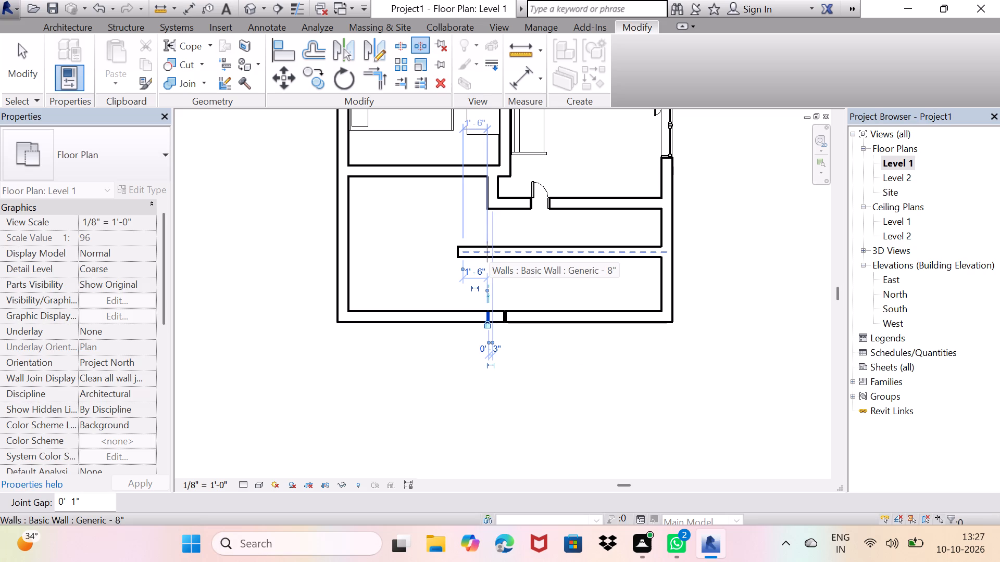
left_click(489, 253)
key("space")
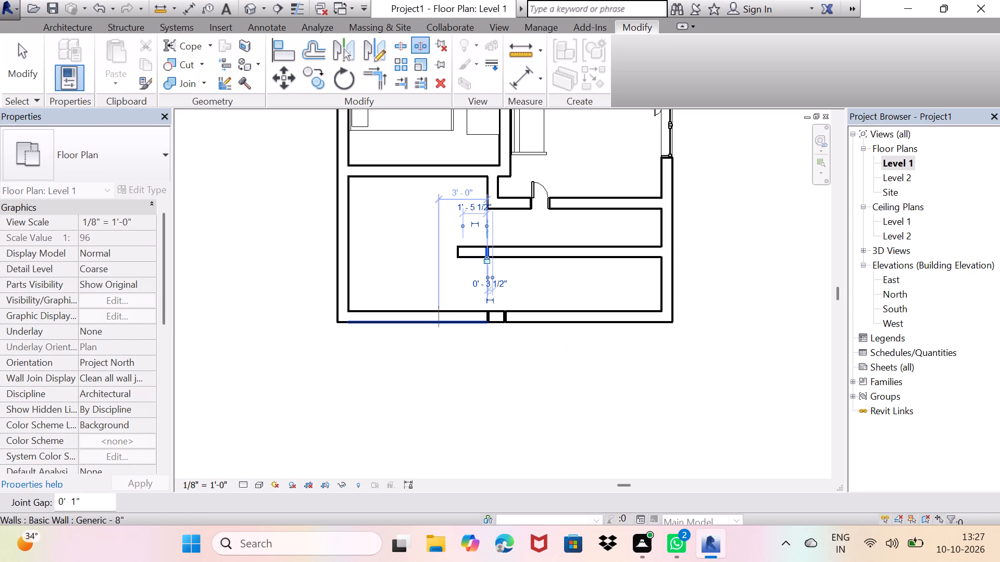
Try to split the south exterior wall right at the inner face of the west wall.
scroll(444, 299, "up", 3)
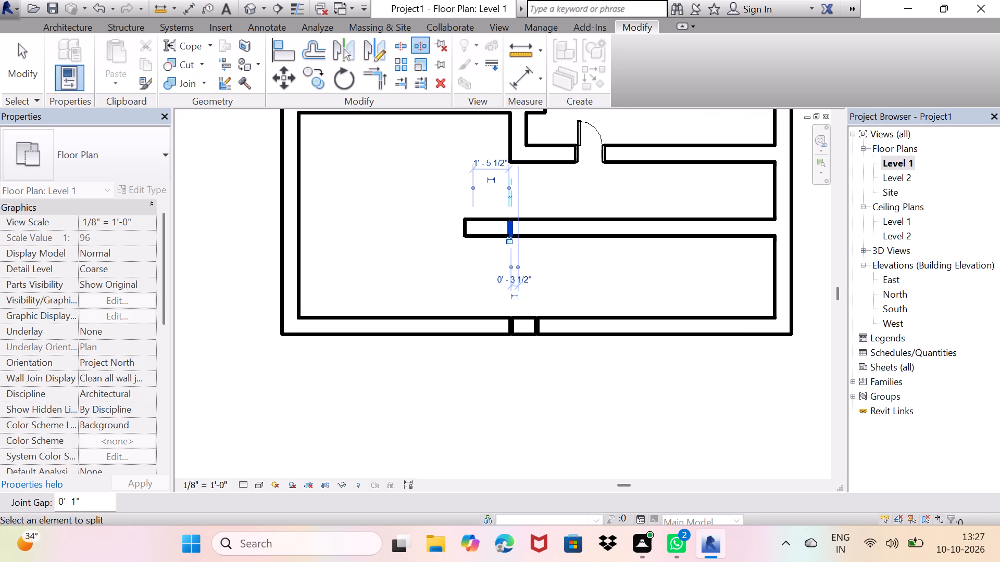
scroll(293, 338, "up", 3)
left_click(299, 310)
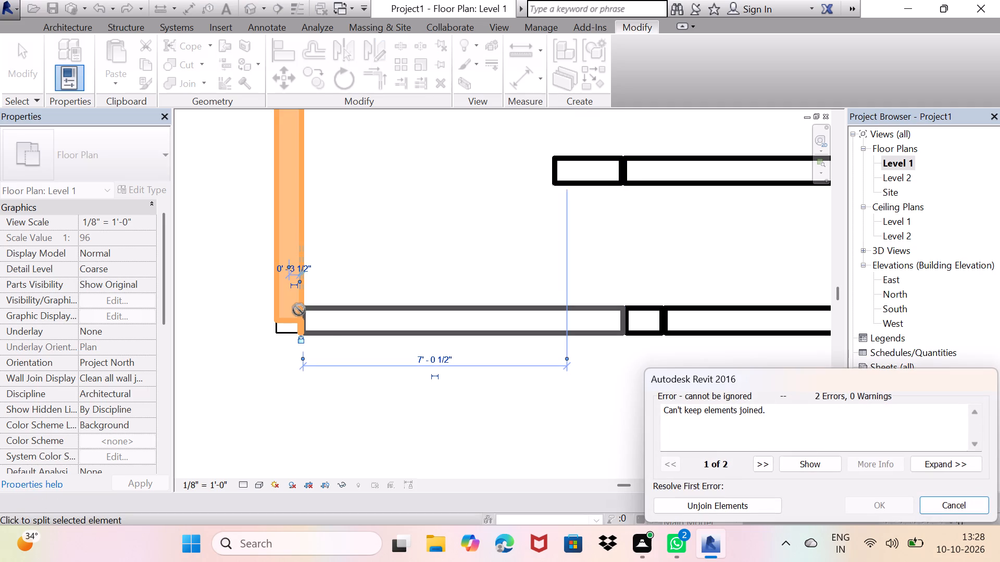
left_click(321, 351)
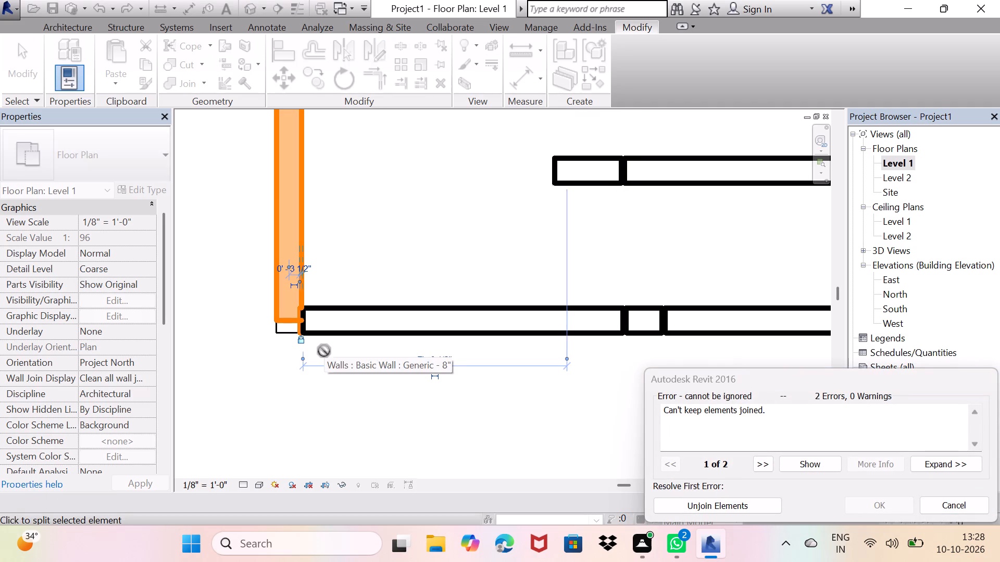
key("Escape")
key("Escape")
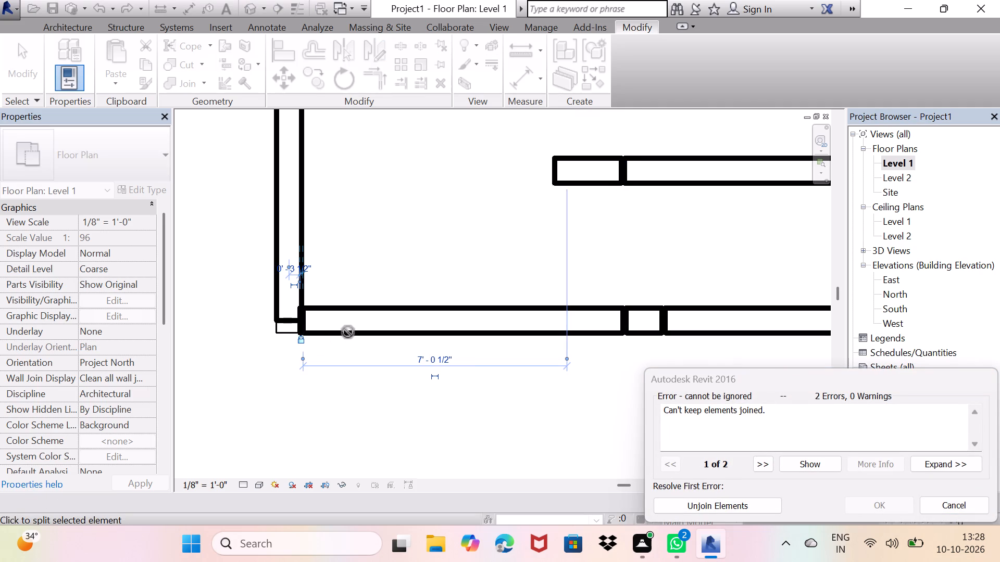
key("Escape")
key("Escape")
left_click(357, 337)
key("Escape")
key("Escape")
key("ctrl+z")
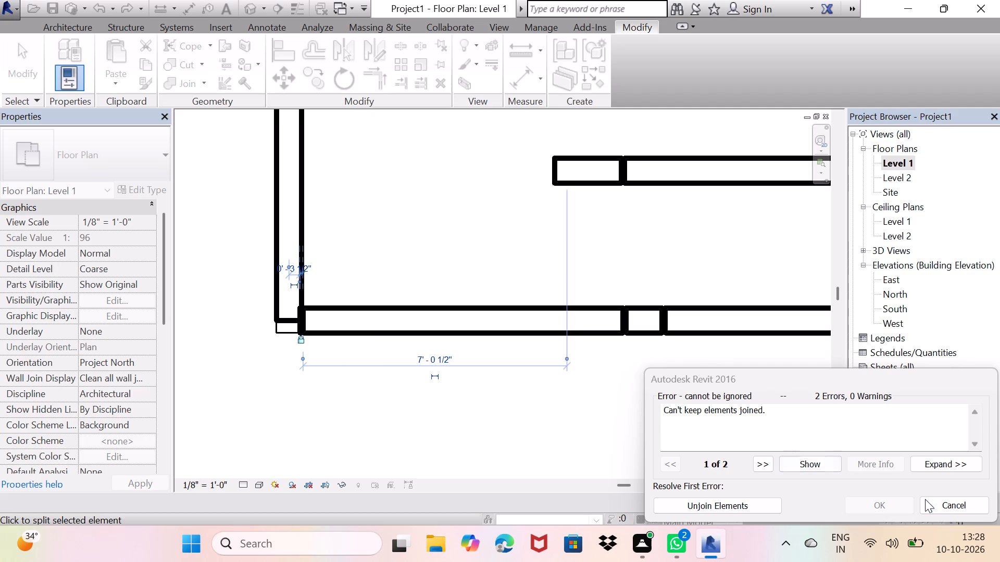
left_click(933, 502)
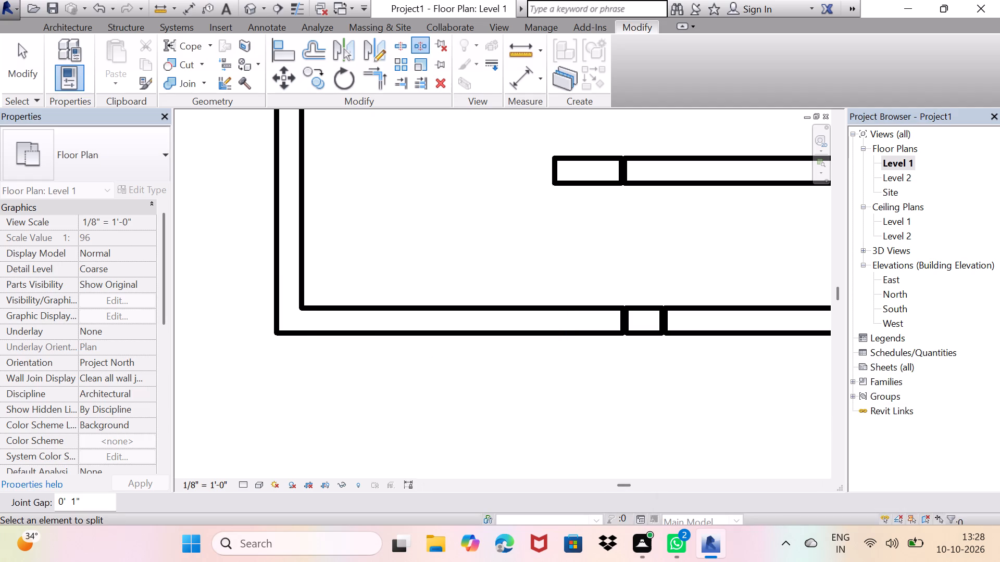
Split the south exterior wall about 0'-7 1/2" from the west wall with the 0'-1" joint gap.
key("space")
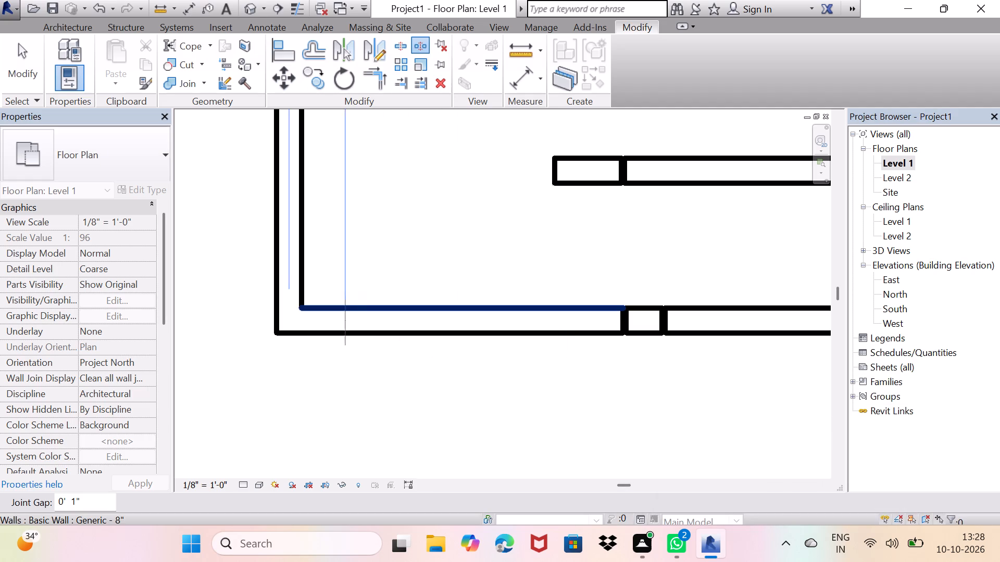
left_click(314, 309)
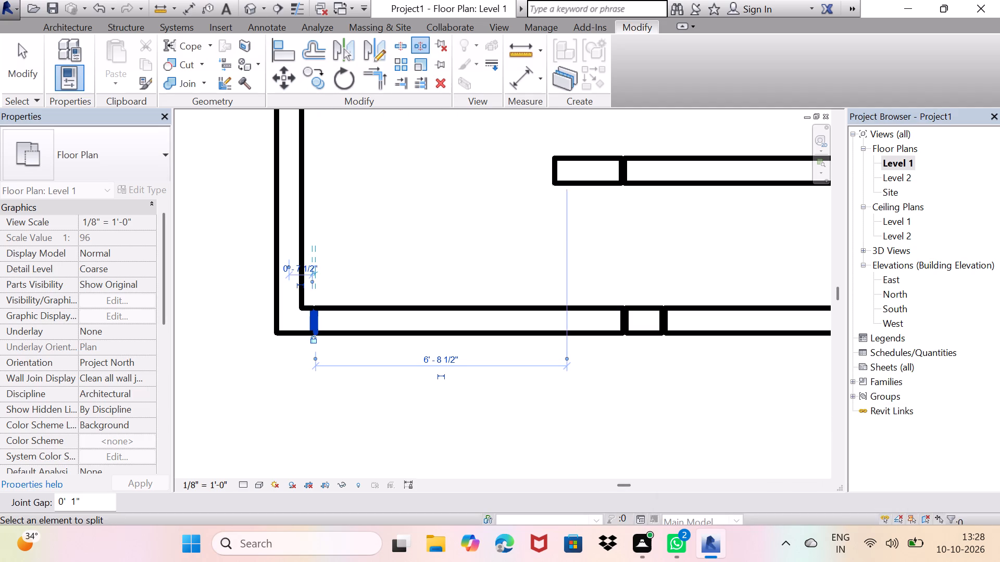
key("space")
key("Escape")
key("Escape")
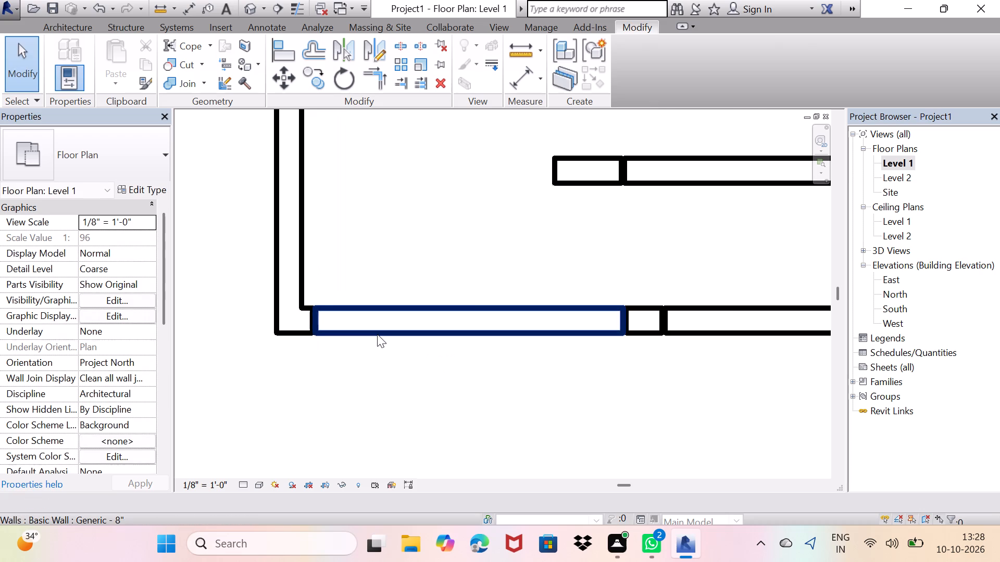
Delete the two south wall segments between the southwest corner stub and the eastern wall segment to open up the room.
left_click(377, 334)
key("Delete")
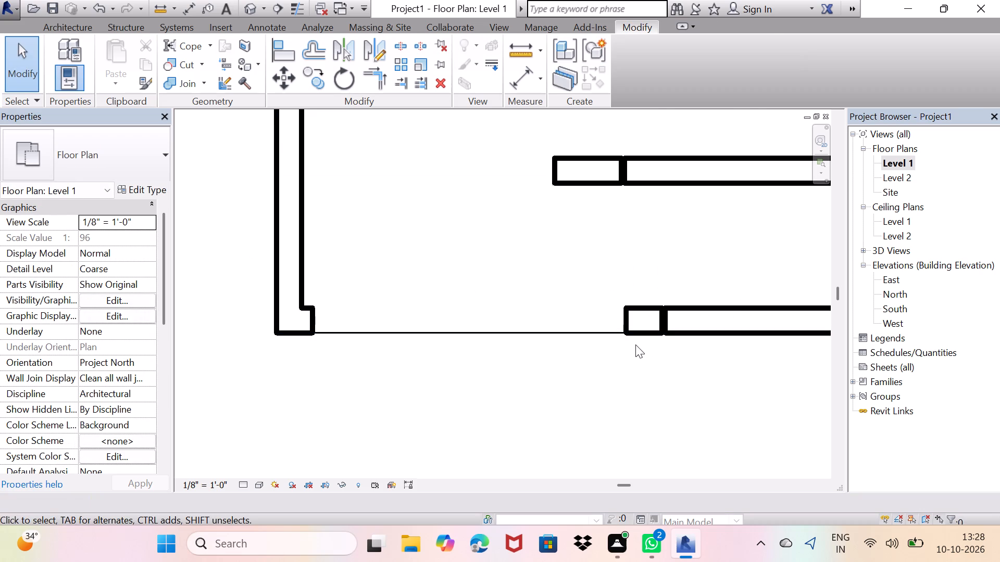
left_click(630, 331)
key("Delete")
Delete the short west end piece of the split interior wall that runs parallel to the south wall.
left_click(571, 185)
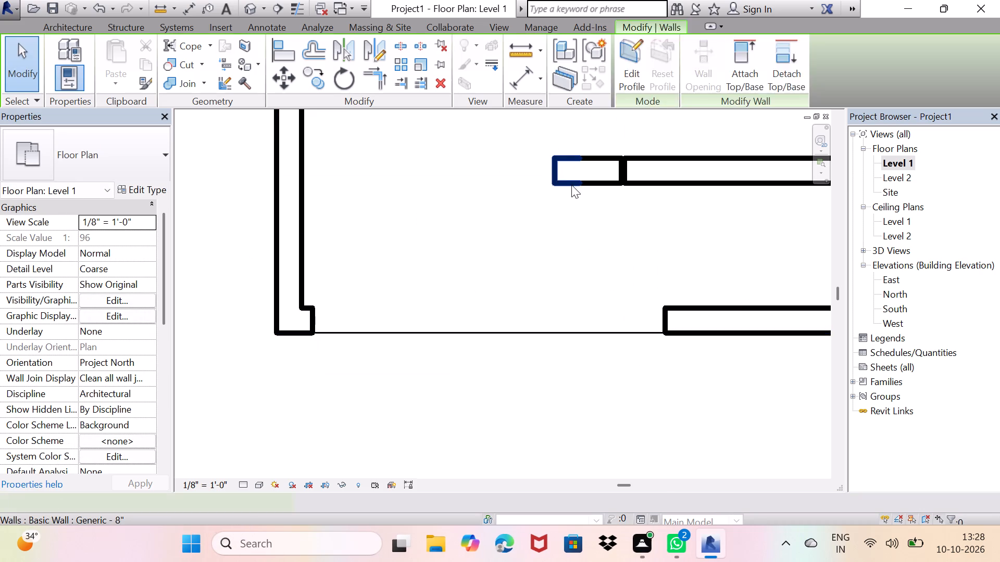
key("Delete")
left_click(579, 181)
key("Delete")
Nudge the end of the short wall stub at the southwest corner toward the west wall, to about 0'-5" from it.
scroll(571, 201, "down", 4)
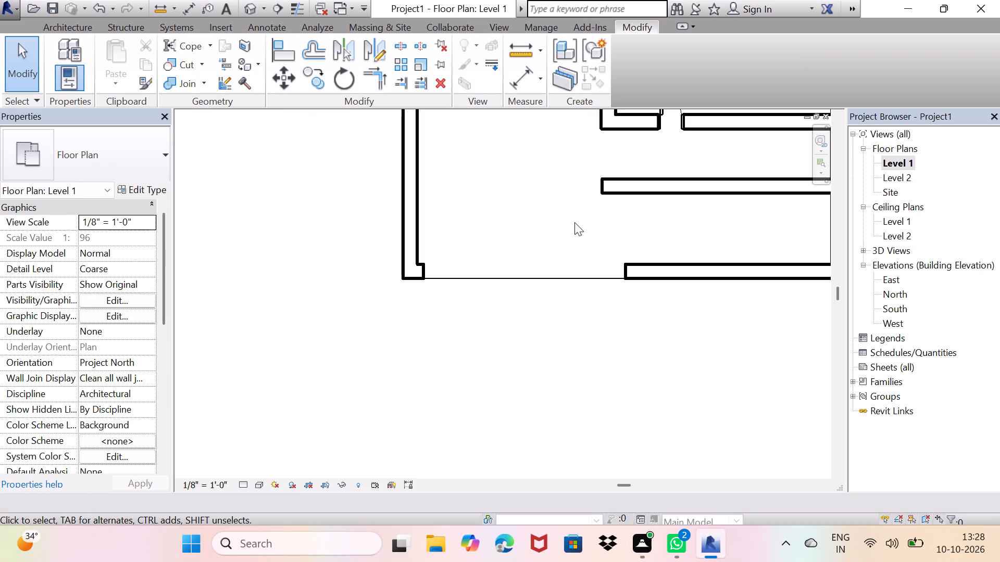
middle_click_drag(614, 203, 616, 234)
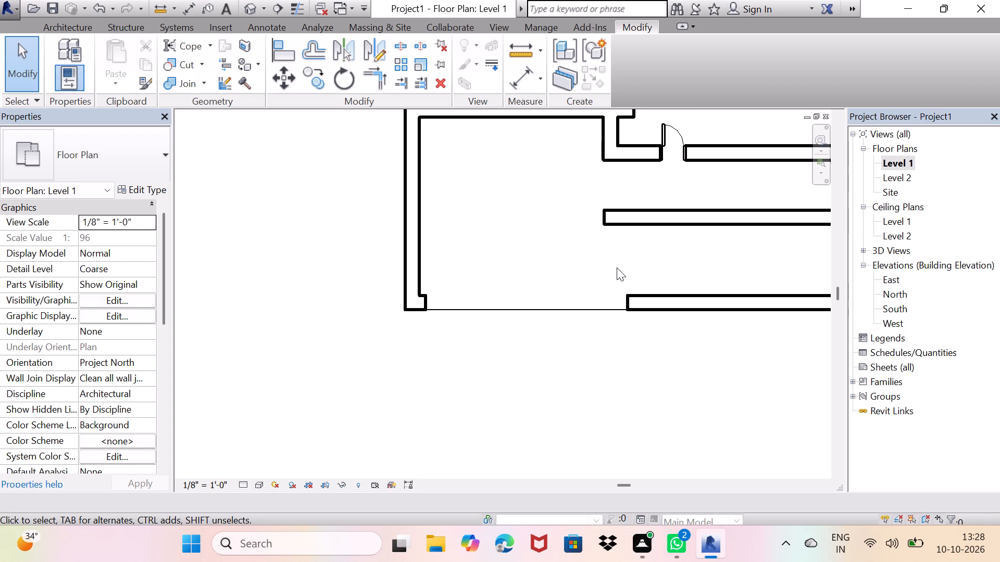
scroll(616, 267, "up", 2)
scroll(365, 302, "up", 2)
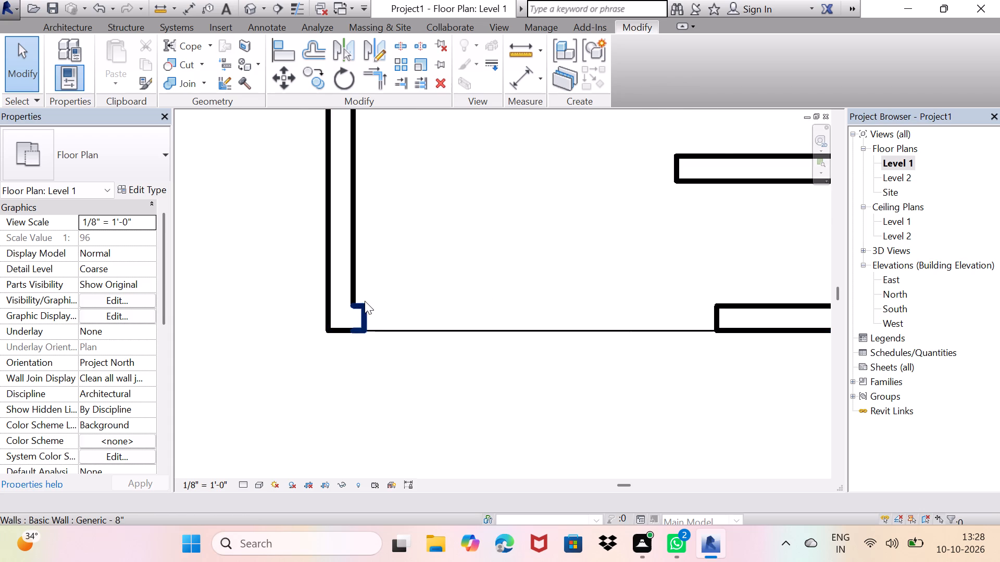
scroll(365, 301, "up", 4)
left_click(371, 342)
left_click(360, 334)
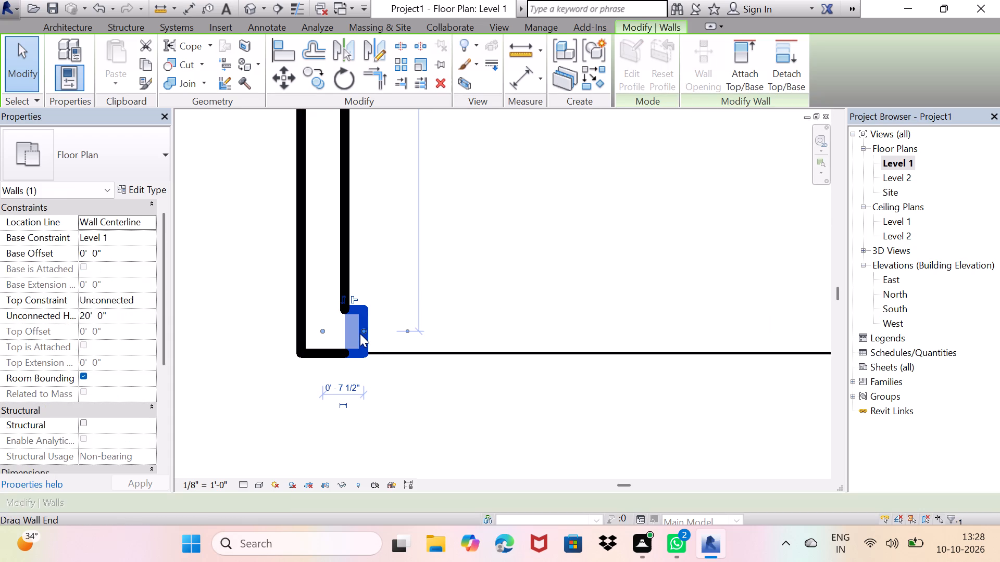
key("Left")
key("Left")
key("Left")
key("Left")
key("Left")
key("Left")
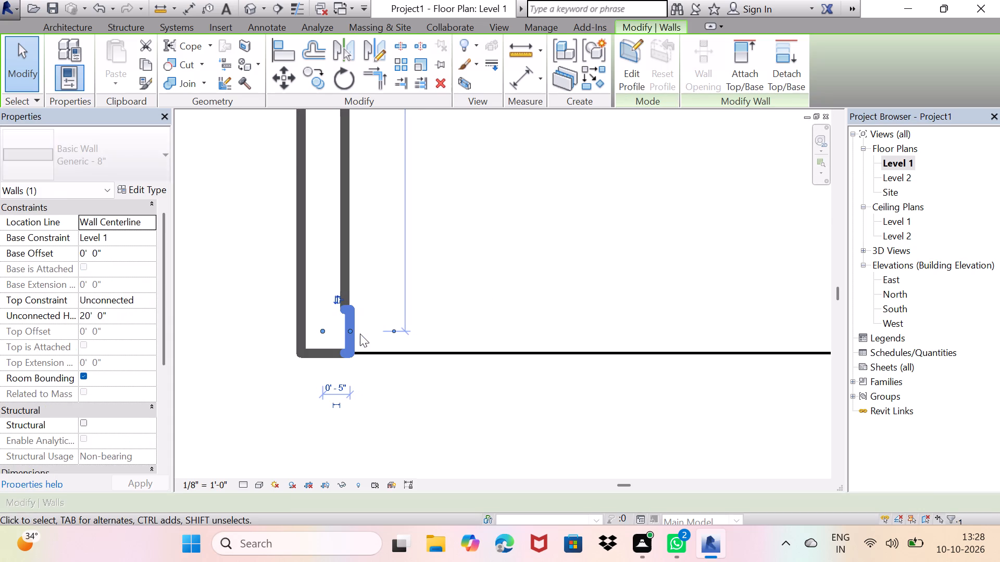
key("Left")
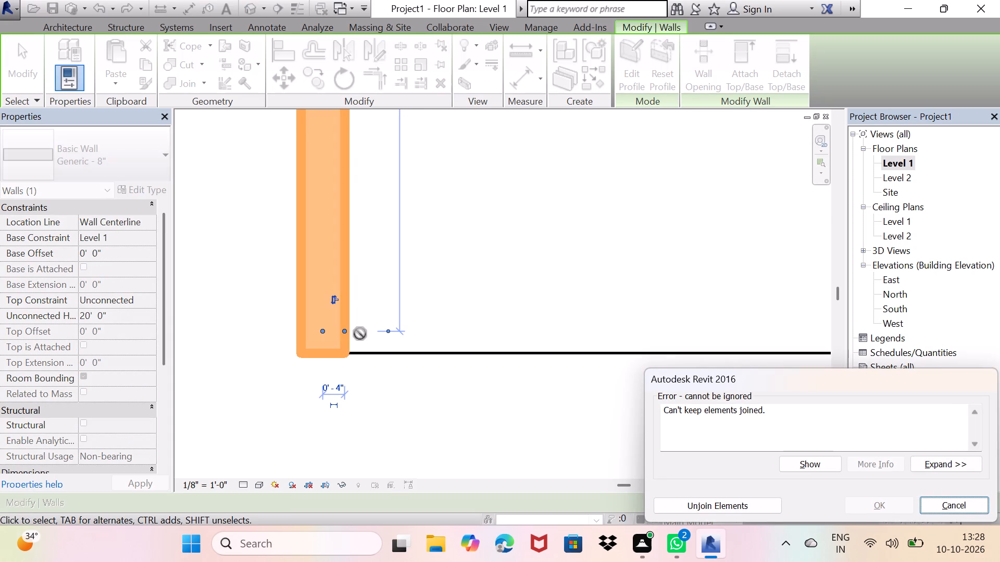
left_click(944, 505)
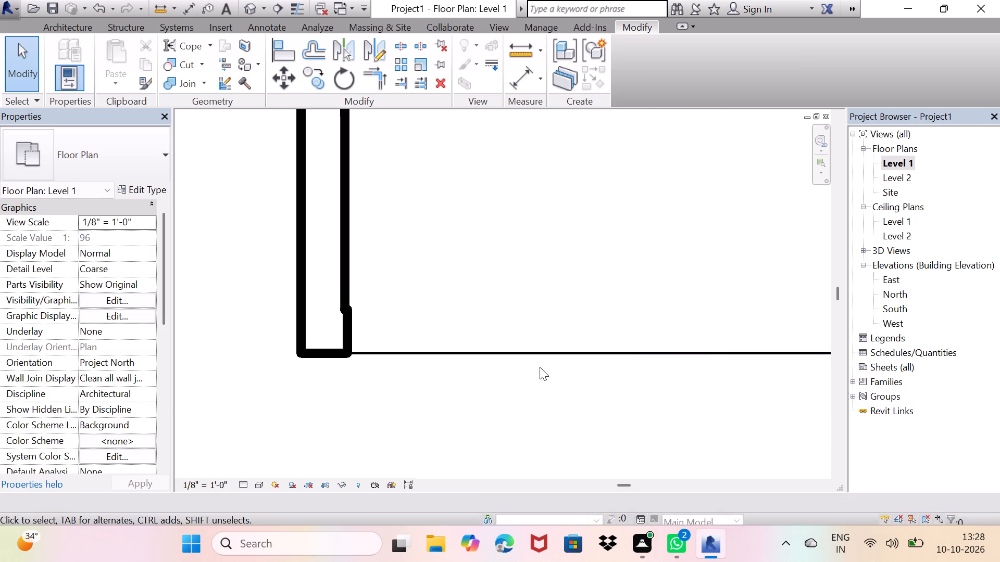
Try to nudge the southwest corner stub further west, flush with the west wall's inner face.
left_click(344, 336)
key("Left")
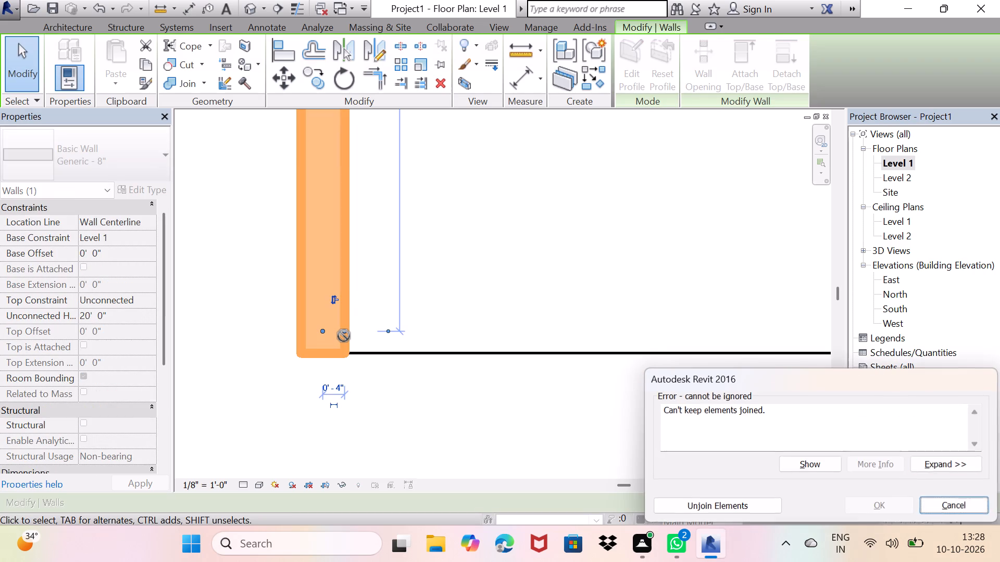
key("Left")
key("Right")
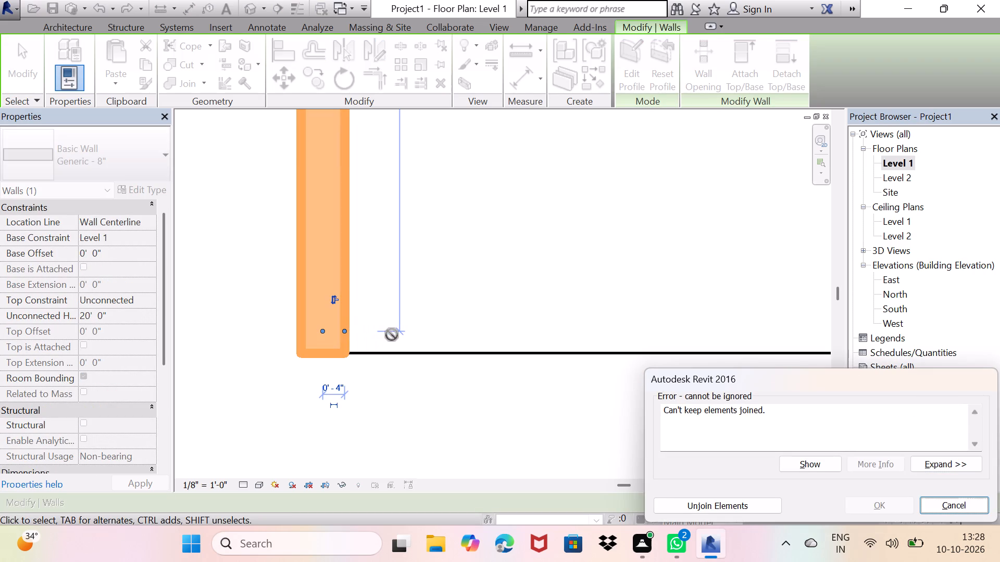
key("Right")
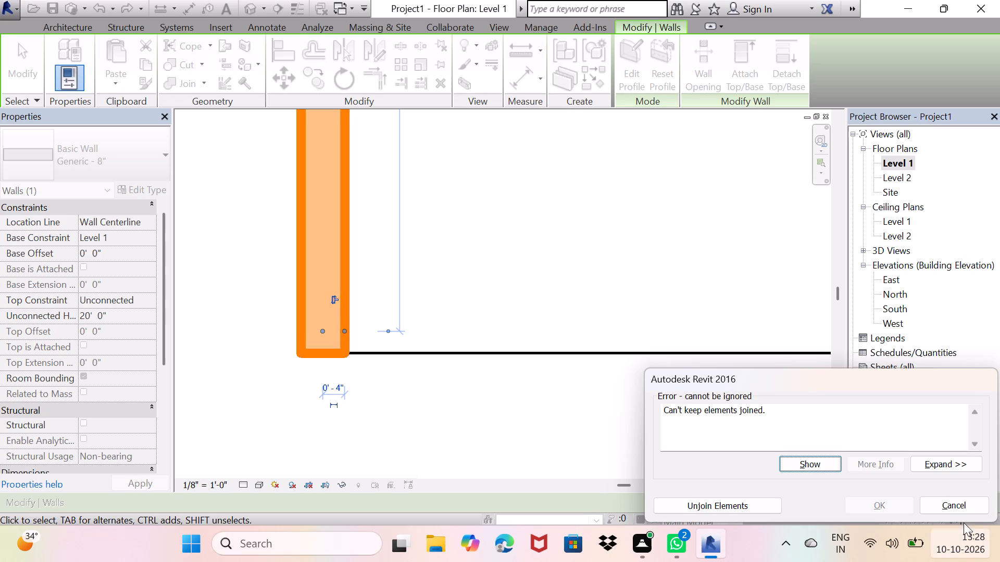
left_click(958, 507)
Nudge the west end of the remaining south wall segment westward to a segment length of 10'-10 1/2".
scroll(430, 320, "down", 7)
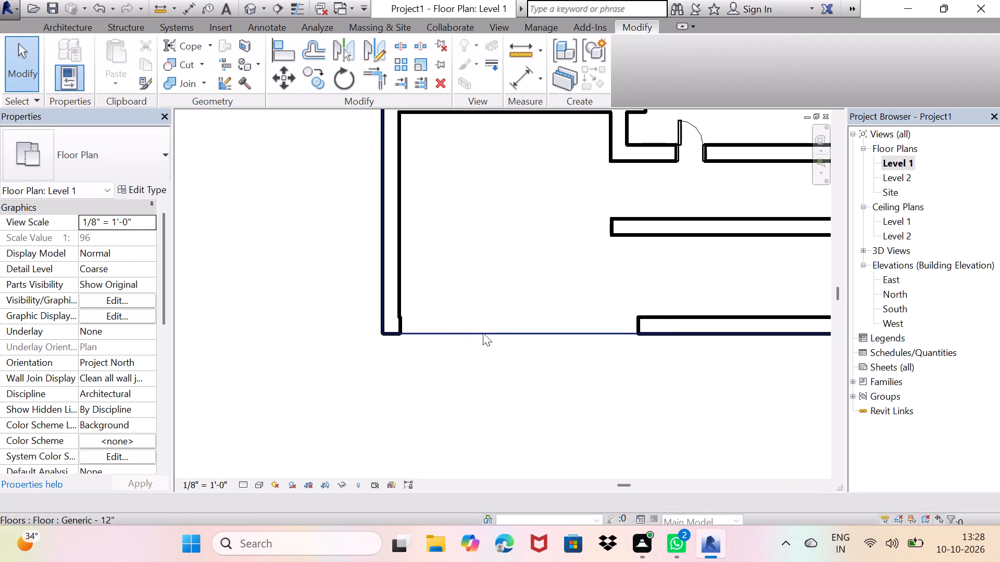
middle_click_drag(496, 309, 439, 376)
scroll(512, 315, "up", 1)
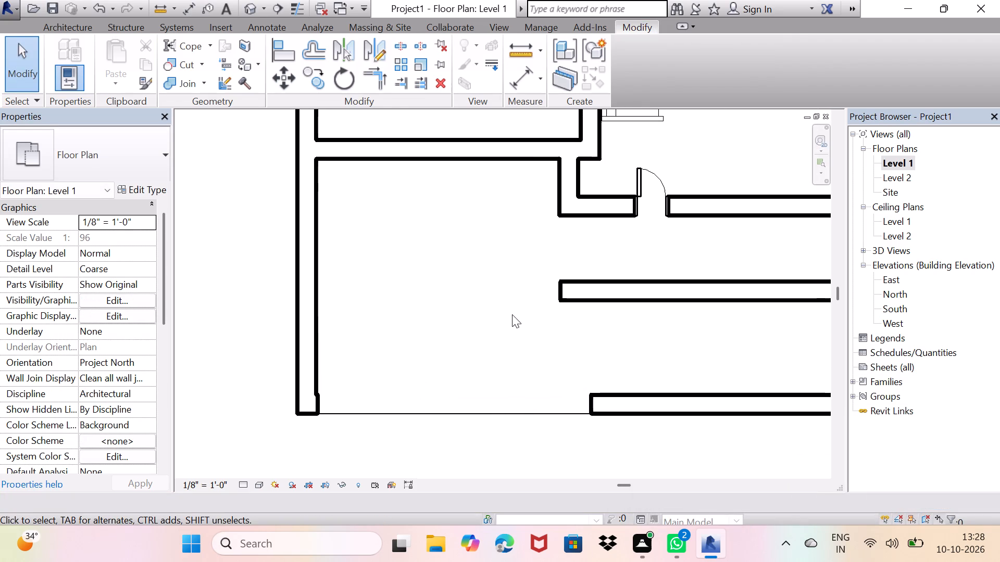
left_click(600, 411)
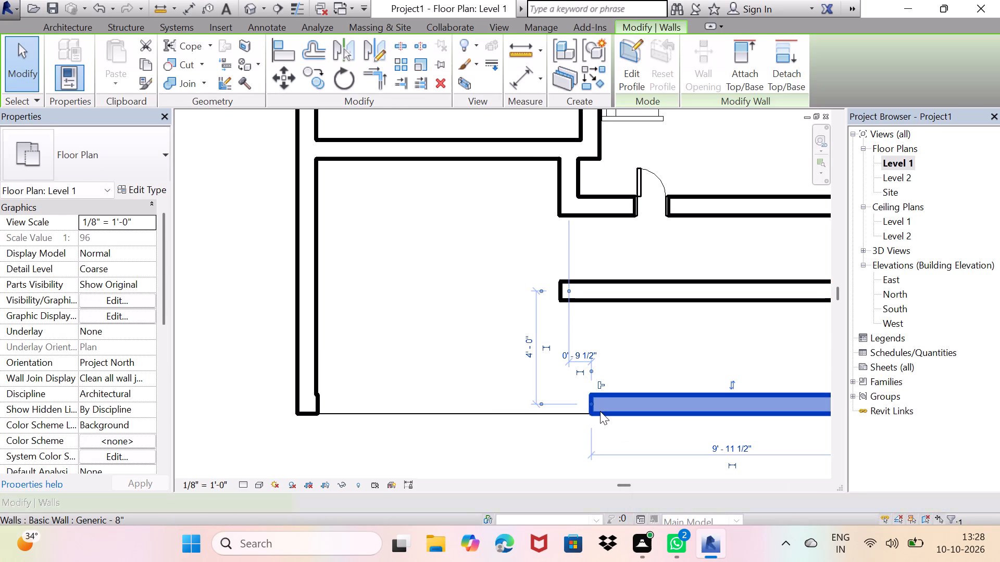
left_click(542, 406)
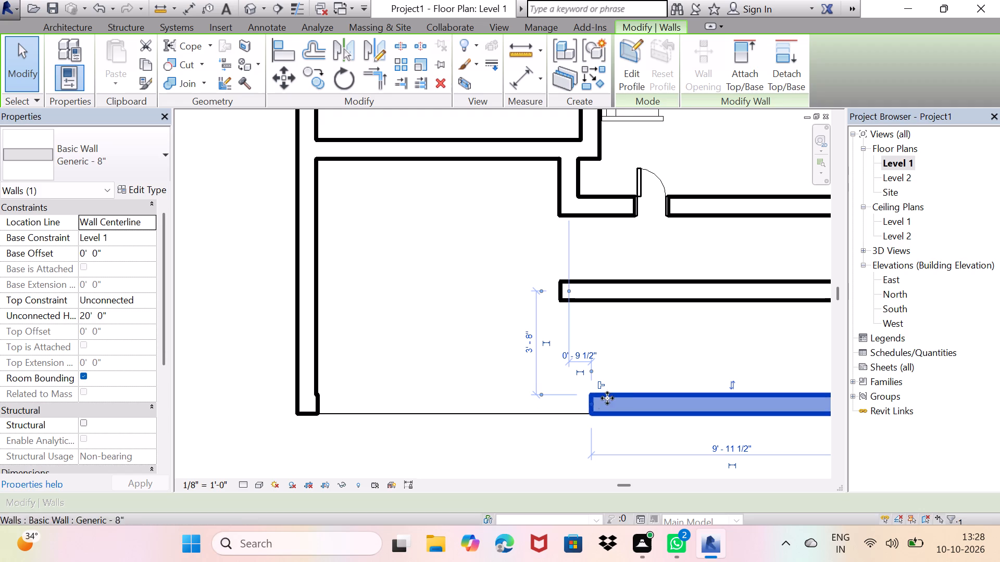
key("Left")
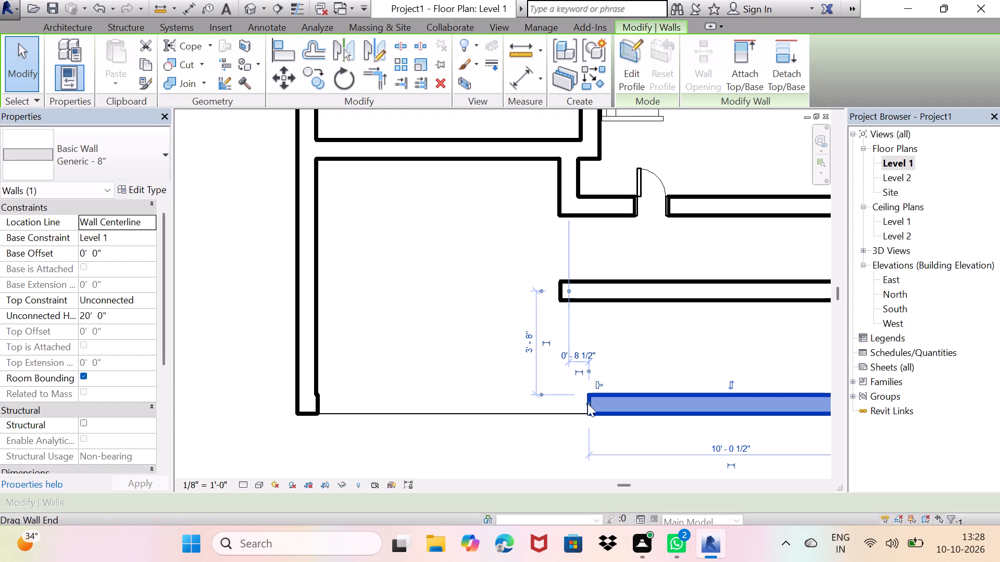
key("Left")
key("Left")
key("Left")
key("Left")
key("Left")
key("Left")
key("Left")
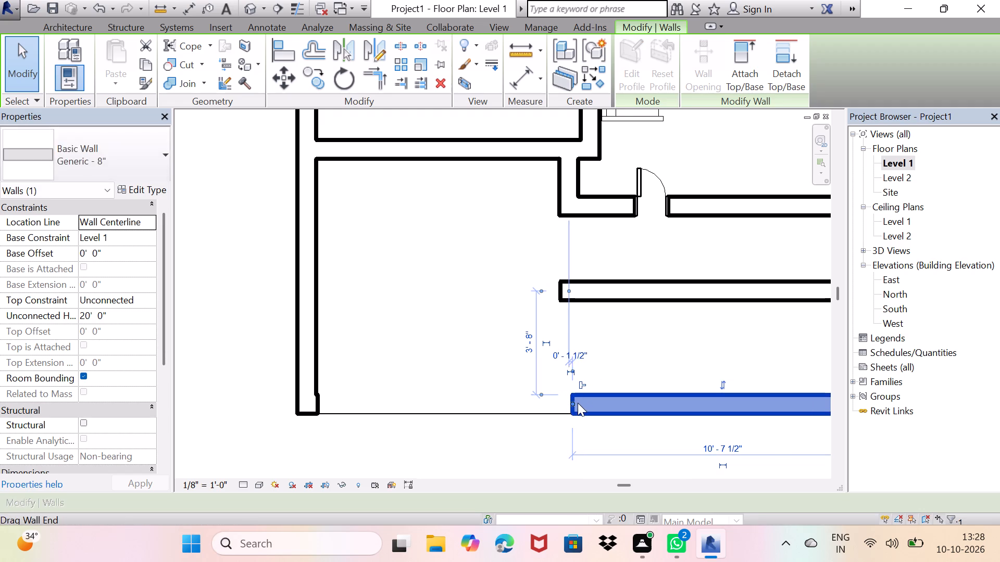
key("Left")
key("Left")
key("Left")
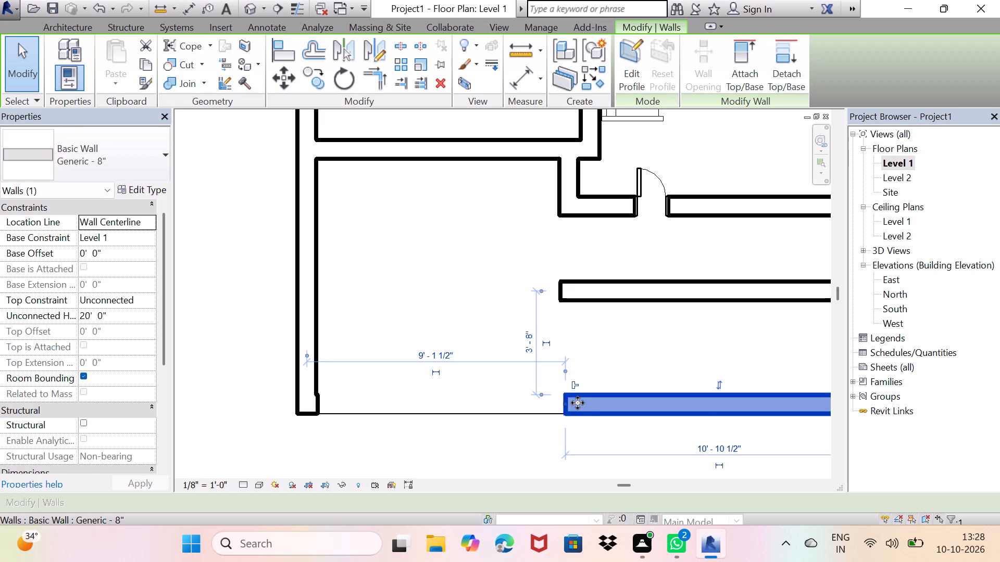
key("space")
left_click(528, 437)
Set the RPC Beetle car's distance from the building's west wall to 5'-0".
scroll(518, 423, "down", 2)
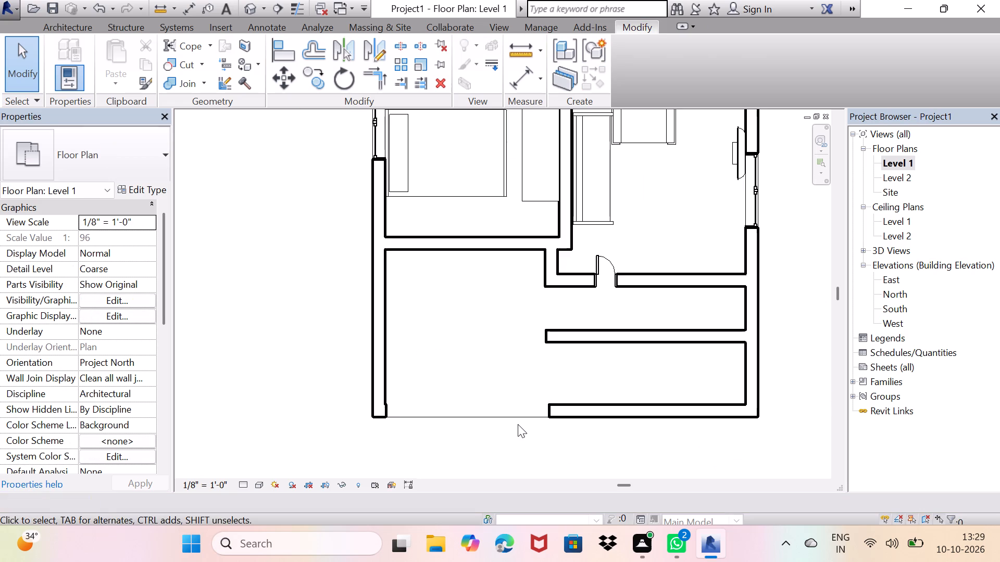
scroll(518, 424, "down", 2)
middle_click_drag(522, 429, 523, 408)
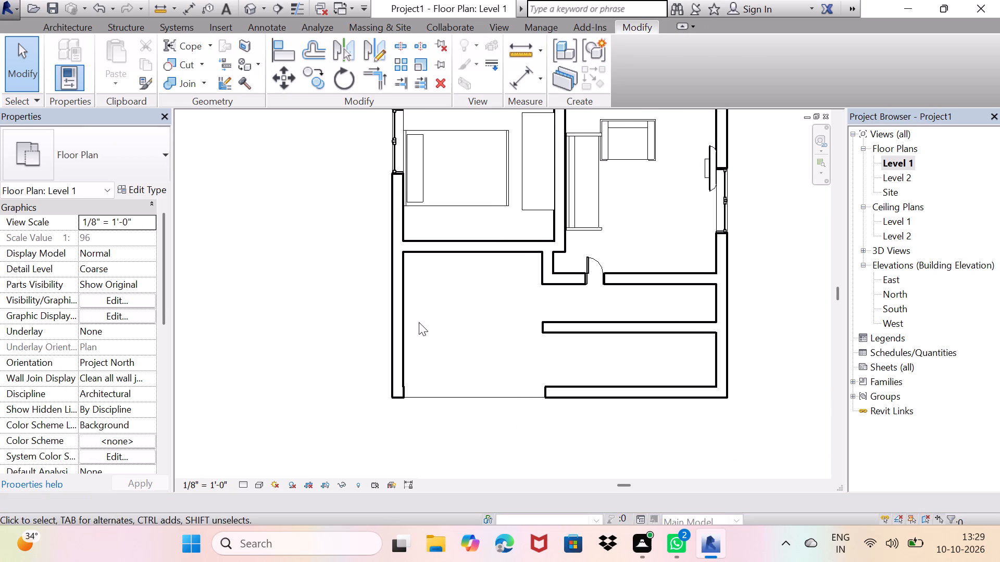
middle_click_drag(435, 325, 593, 315)
left_click(286, 372)
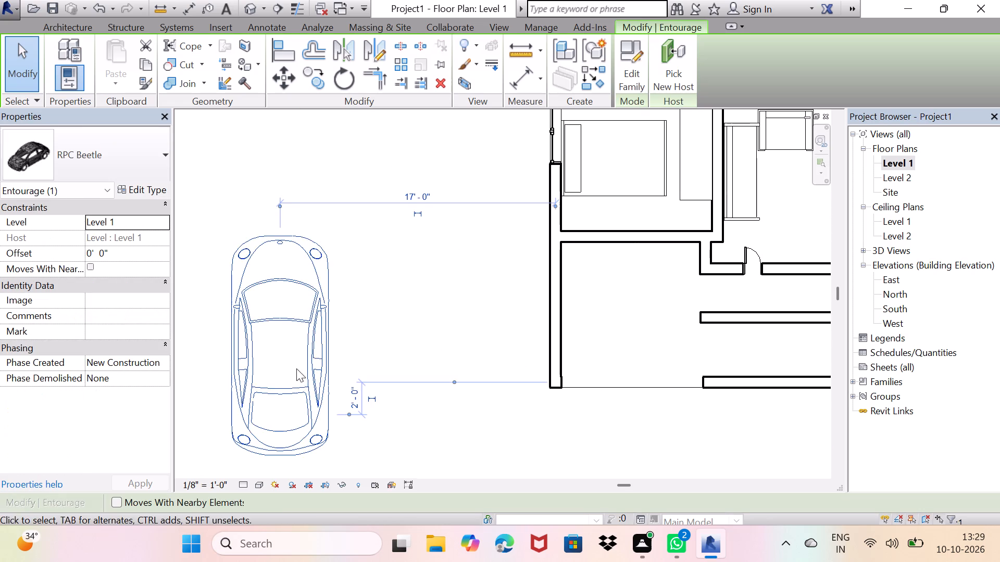
middle_click_drag(296, 368, 365, 332)
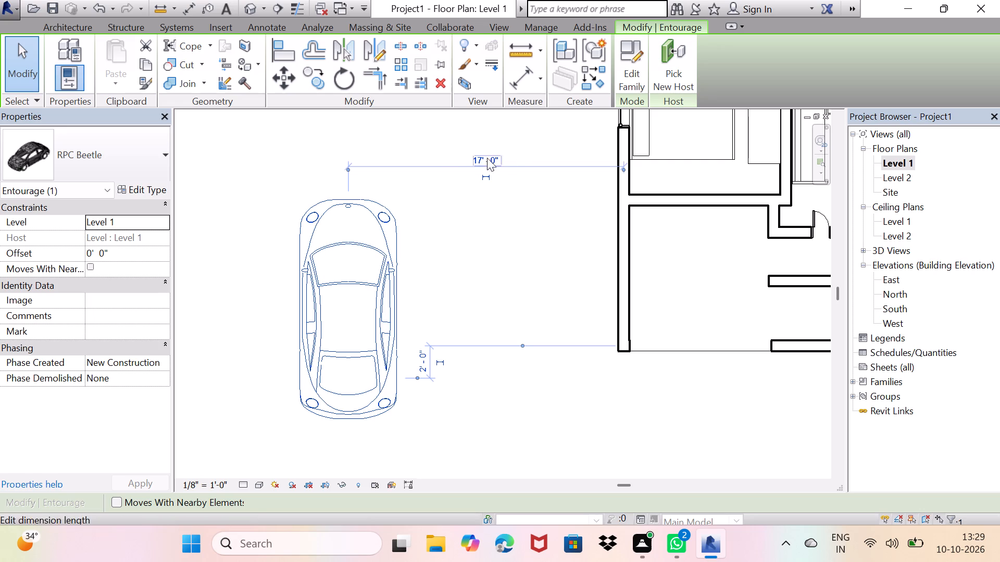
left_click(498, 158)
key("BackSpace")
key("BackSpace")
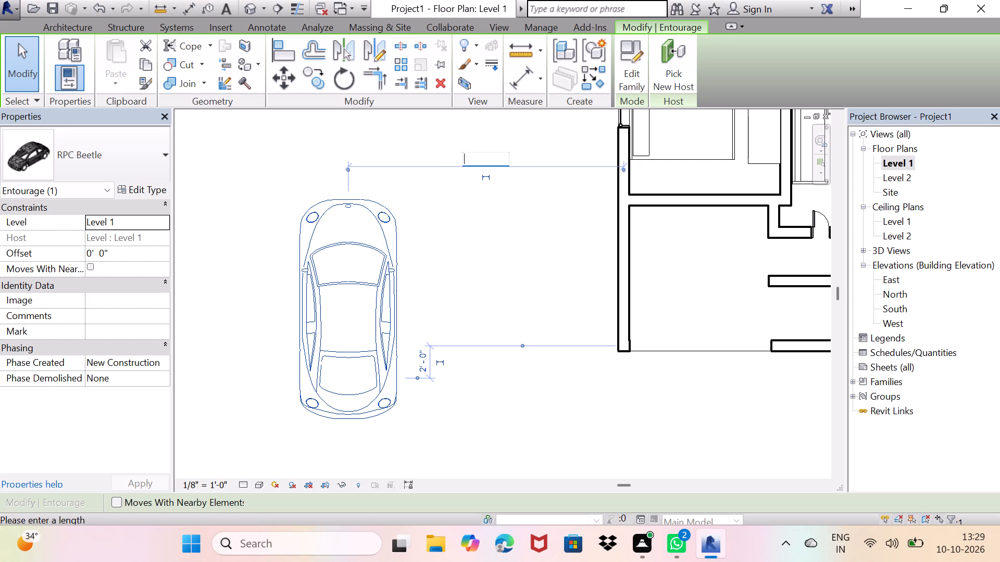
key("BackSpace")
type("5'")
key("Return")
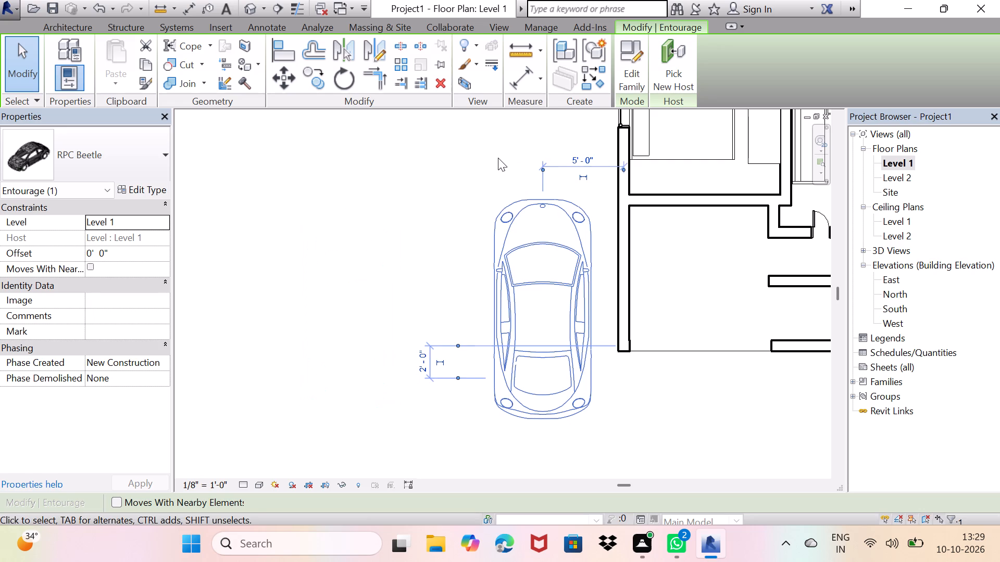
Set the car's north–south offset from the south wall to 1'-0".
left_click(429, 375)
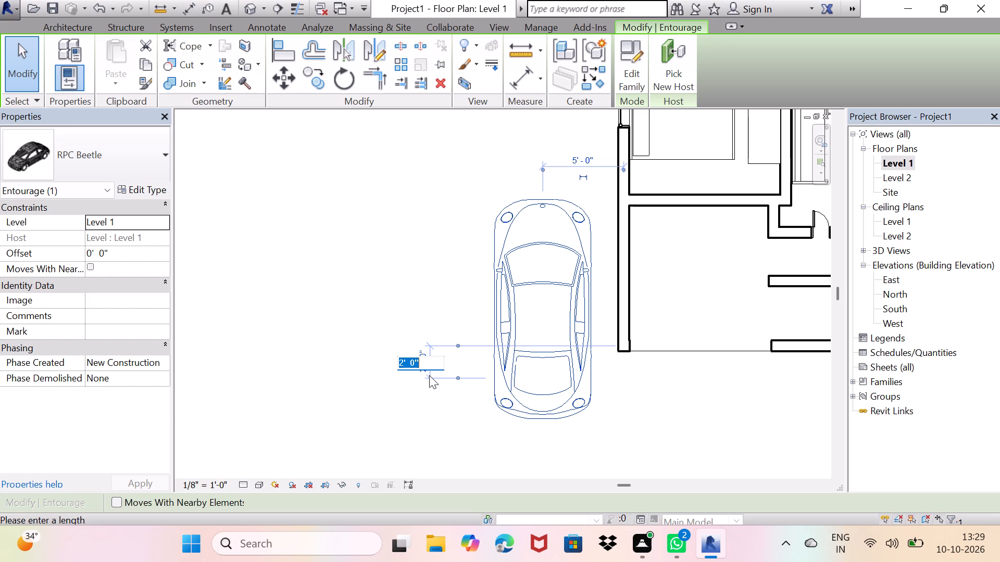
key("BackSpace")
key("BackSpace")
key("BackSpace")
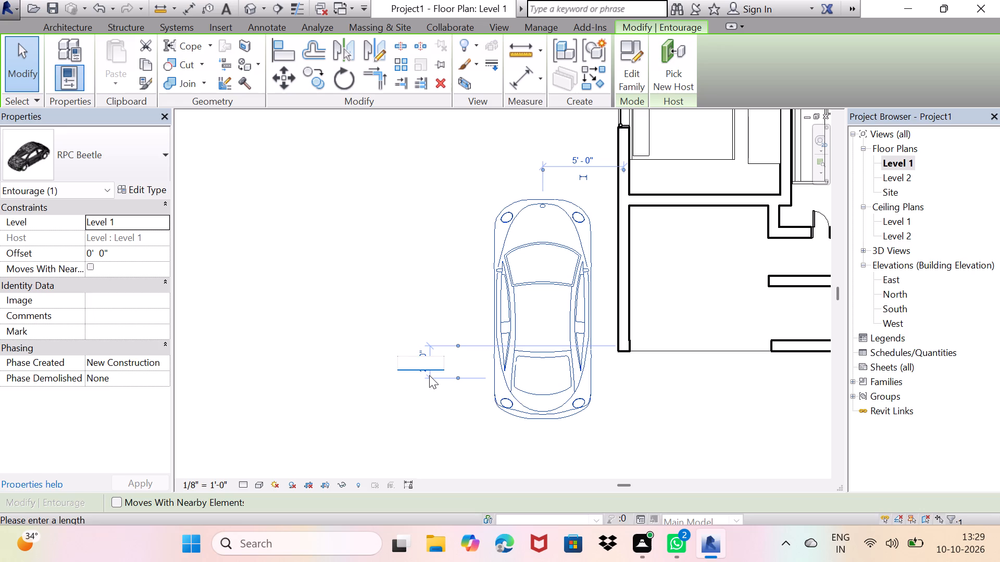
type("1'")
key("Return")
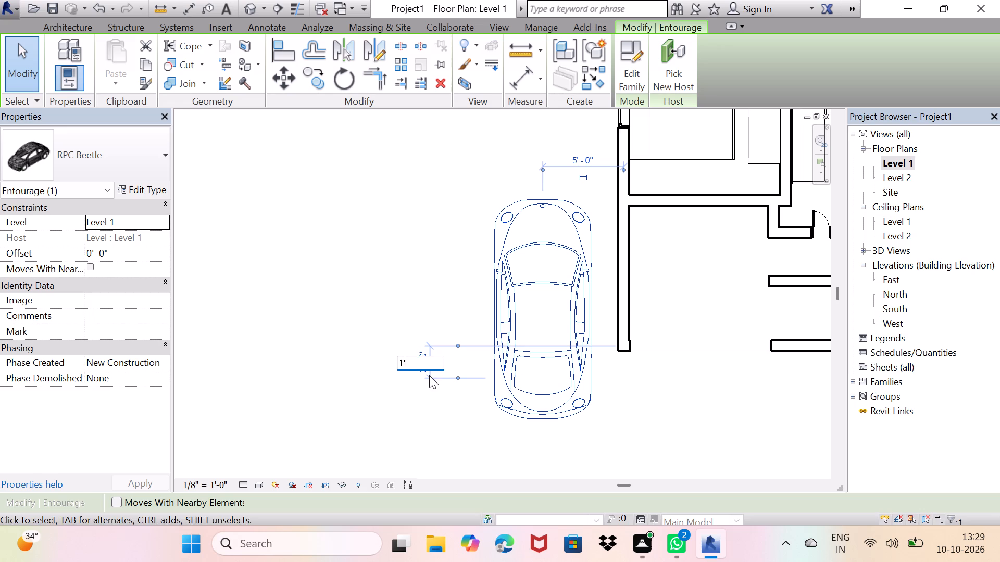
Move the RPC Beetle car about 15'-6" straight west, away from the building.
scroll(475, 331, "down", 3)
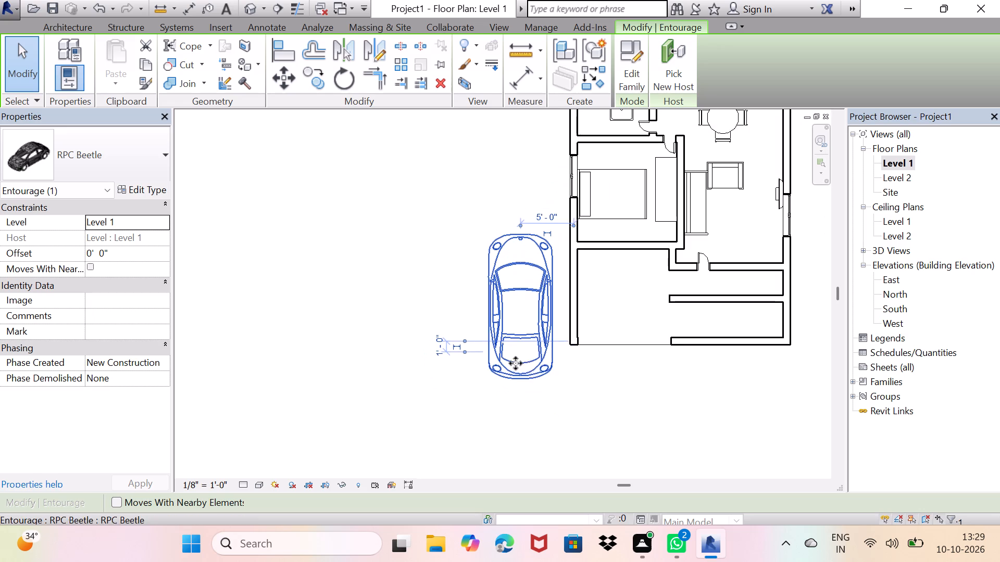
middle_click_drag(529, 373, 445, 369)
left_click_drag(426, 316, 330, 317)
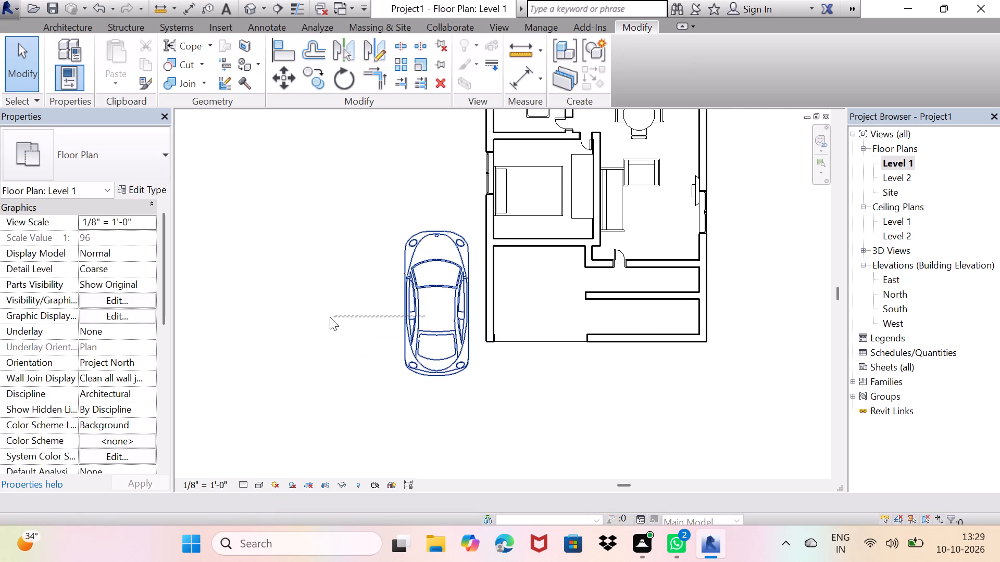
left_click_drag(330, 317, 325, 316)
left_click_drag(427, 308, 346, 306)
left_click(431, 303)
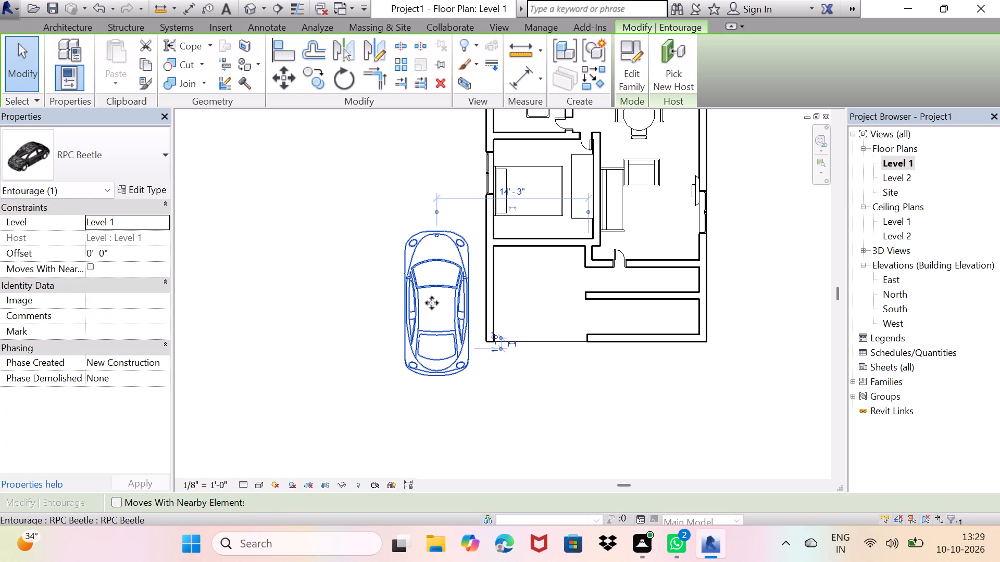
middle_click_drag(432, 303, 393, 306, "ctrl")
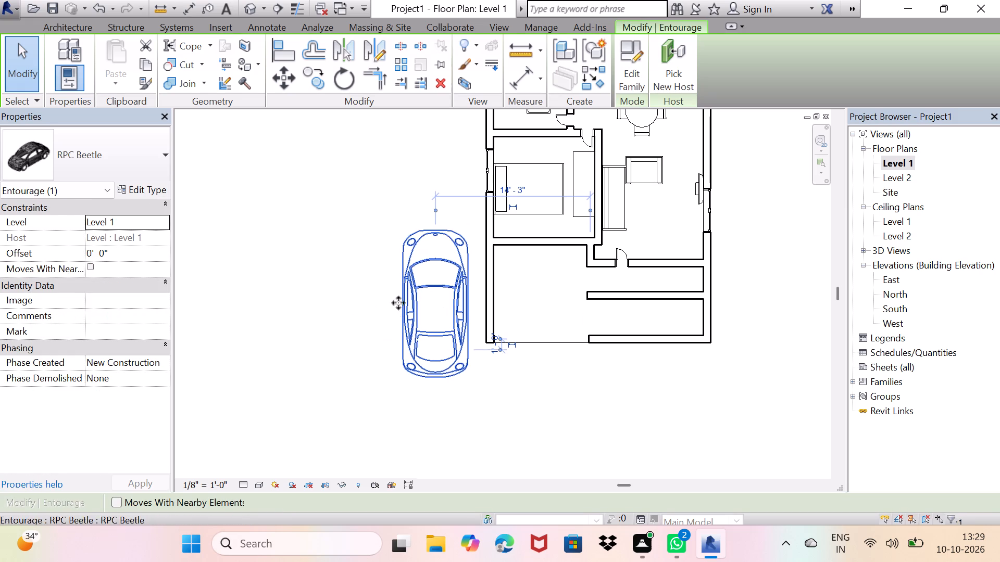
scroll(426, 297, "down", 1)
left_click(428, 297)
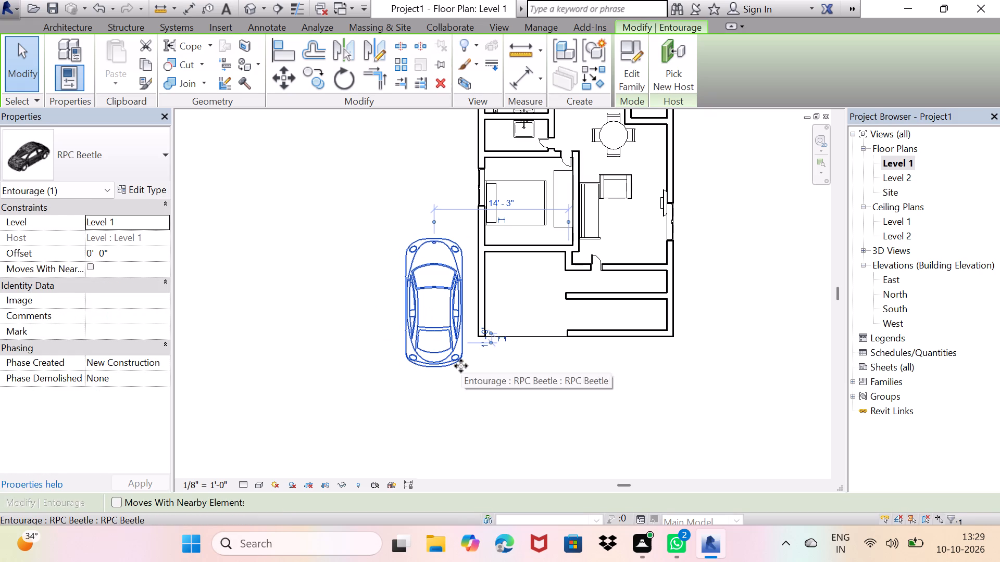
left_click(291, 80)
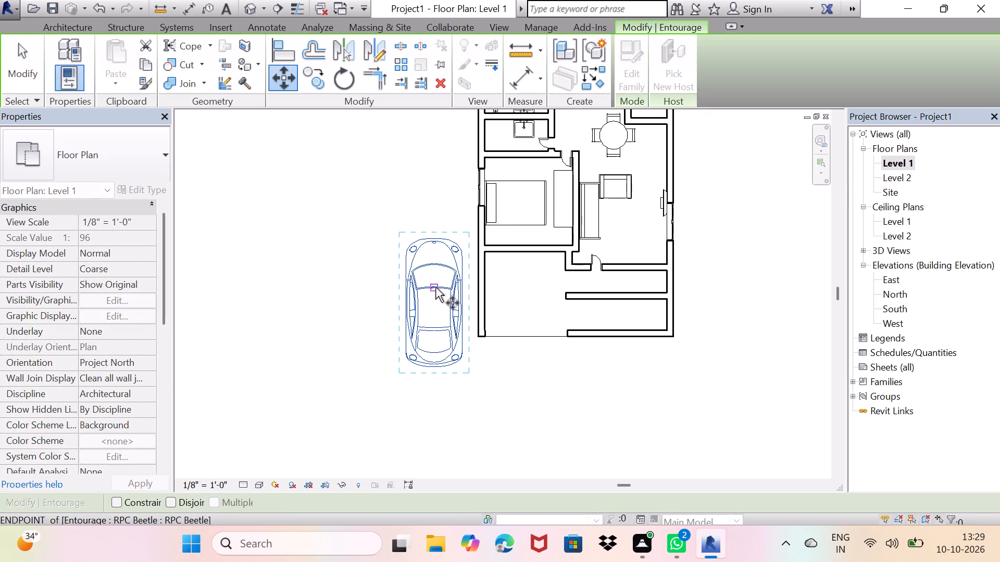
left_click_drag(435, 287, 289, 288)
left_click(289, 288)
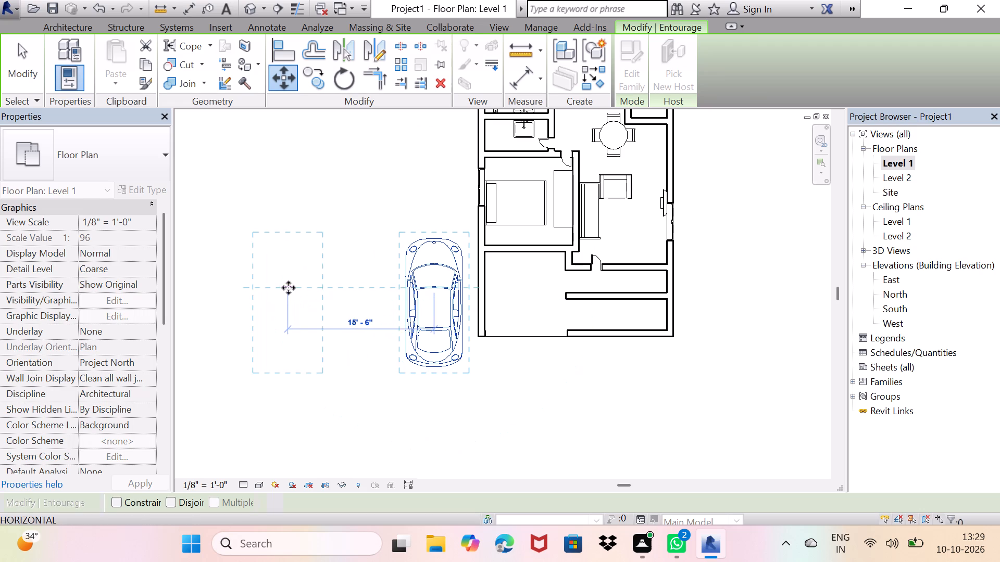
middle_click_drag(274, 320, 386, 305)
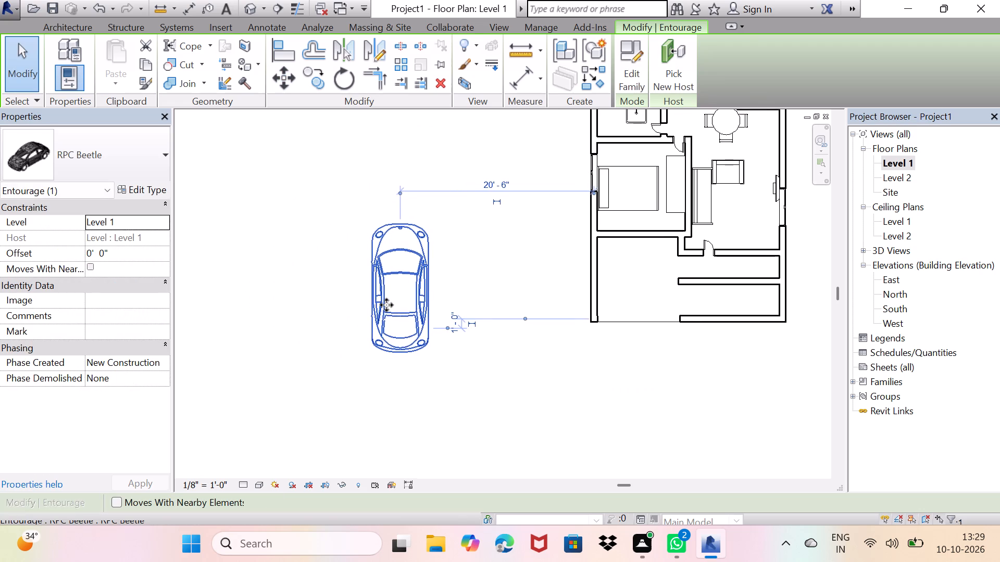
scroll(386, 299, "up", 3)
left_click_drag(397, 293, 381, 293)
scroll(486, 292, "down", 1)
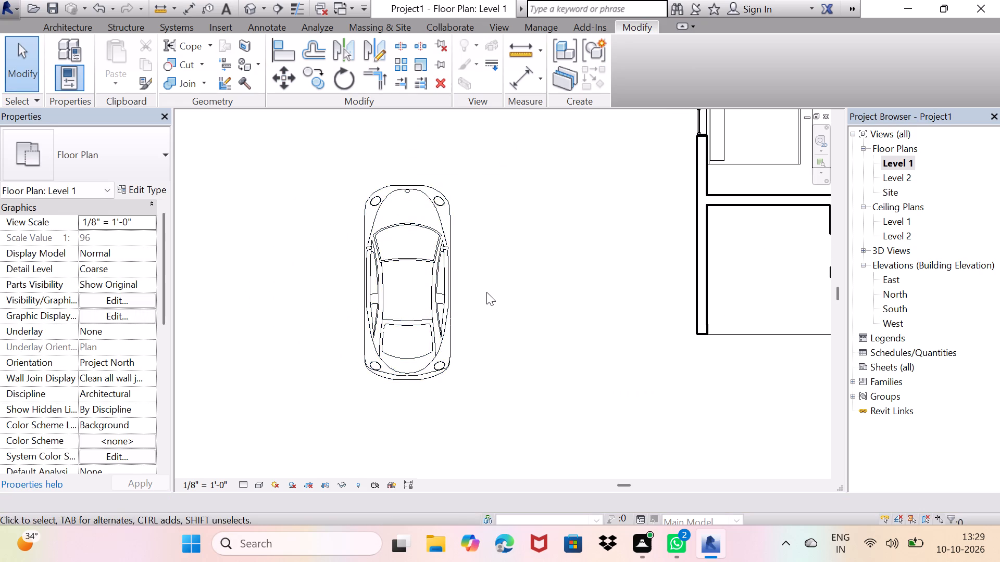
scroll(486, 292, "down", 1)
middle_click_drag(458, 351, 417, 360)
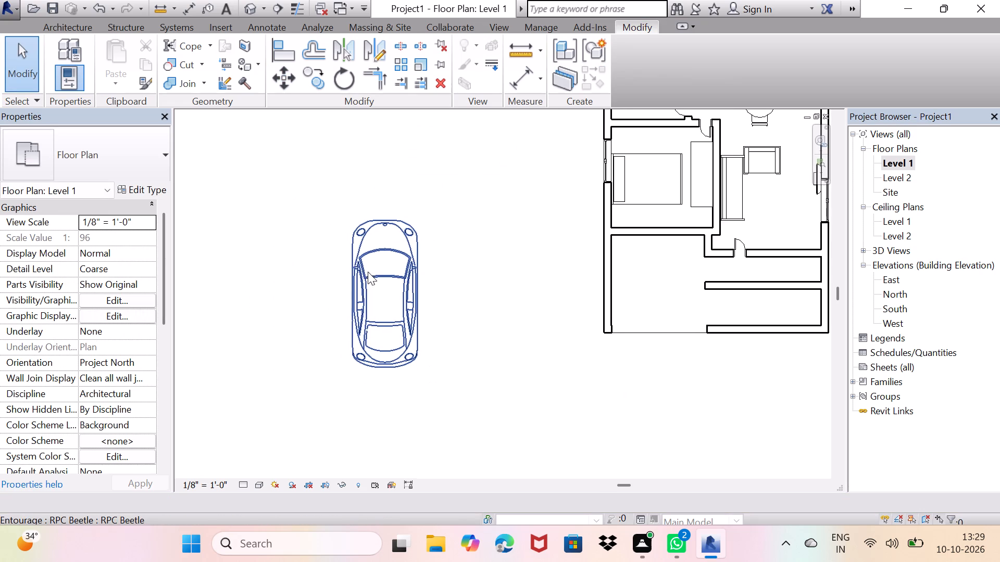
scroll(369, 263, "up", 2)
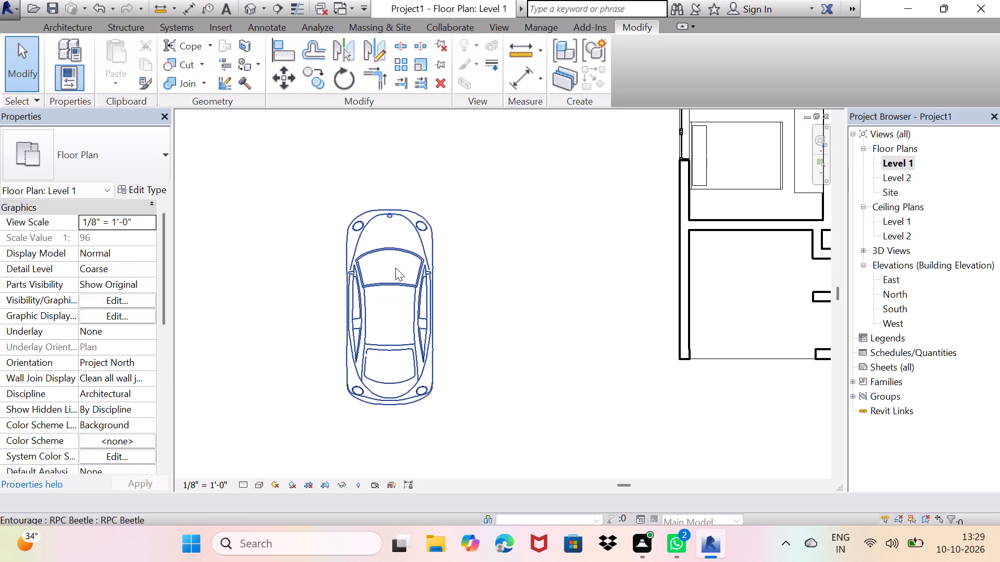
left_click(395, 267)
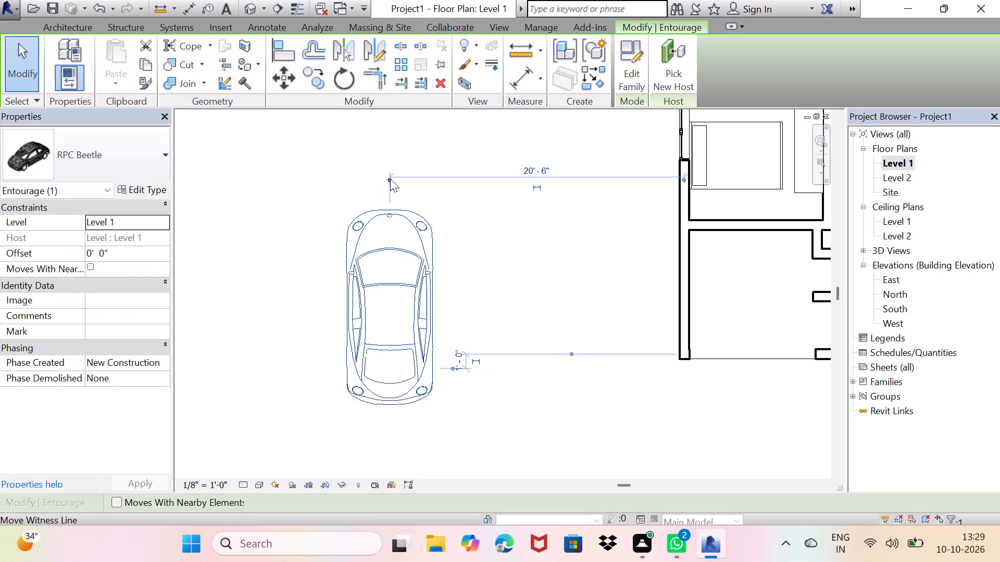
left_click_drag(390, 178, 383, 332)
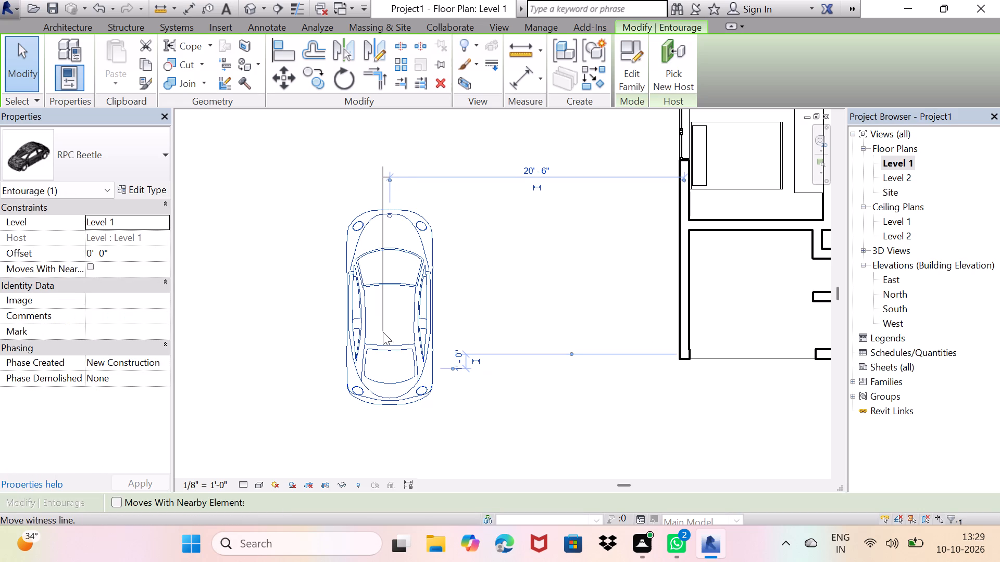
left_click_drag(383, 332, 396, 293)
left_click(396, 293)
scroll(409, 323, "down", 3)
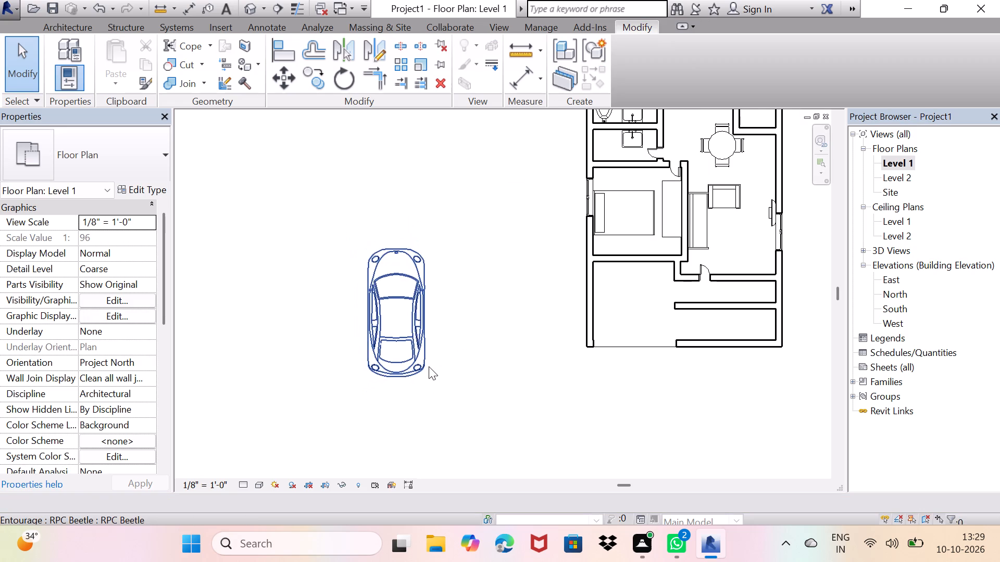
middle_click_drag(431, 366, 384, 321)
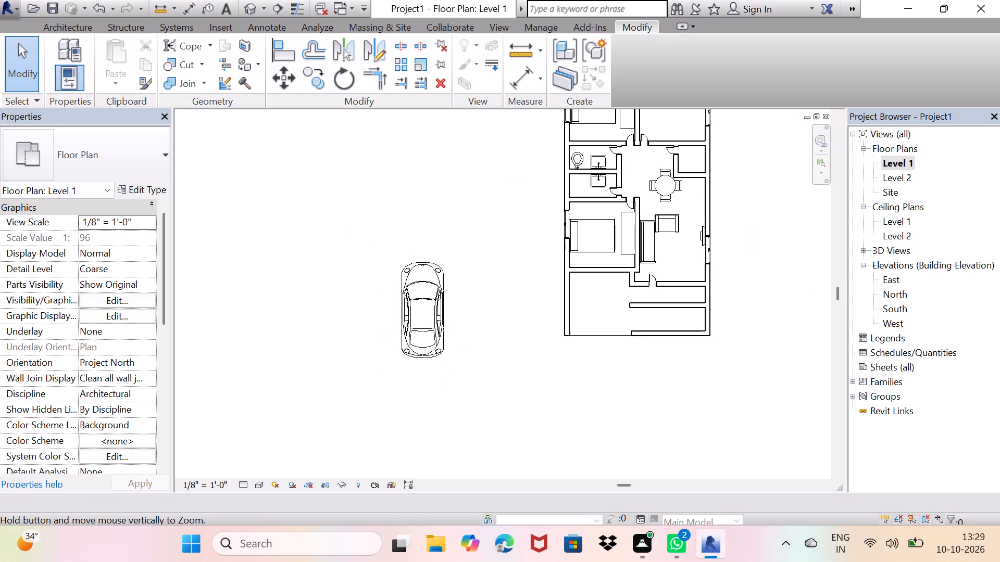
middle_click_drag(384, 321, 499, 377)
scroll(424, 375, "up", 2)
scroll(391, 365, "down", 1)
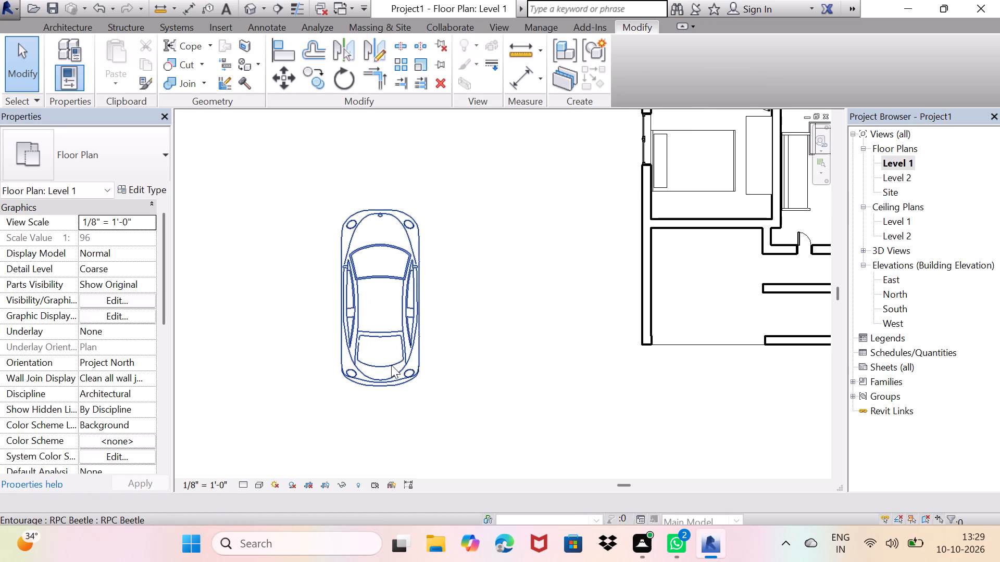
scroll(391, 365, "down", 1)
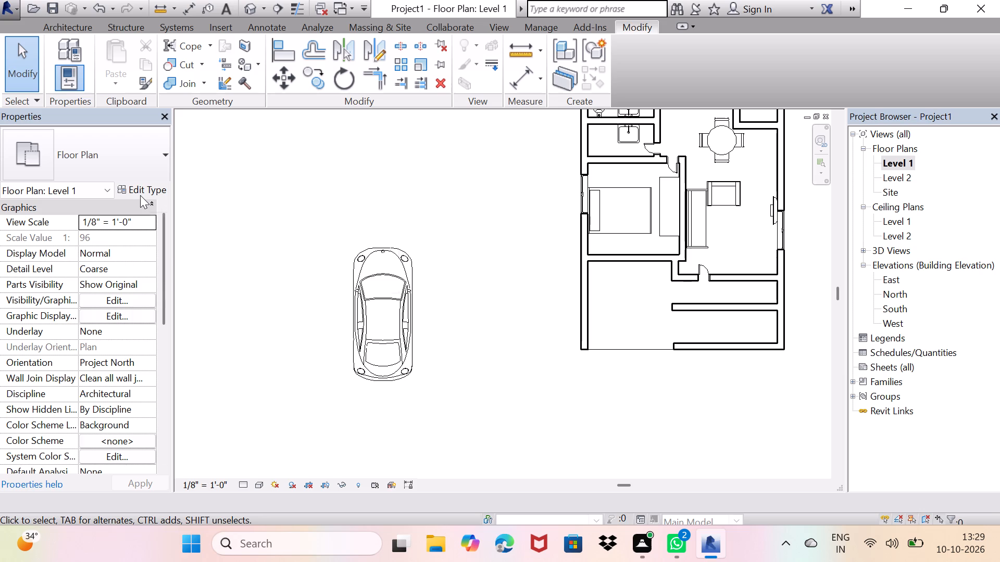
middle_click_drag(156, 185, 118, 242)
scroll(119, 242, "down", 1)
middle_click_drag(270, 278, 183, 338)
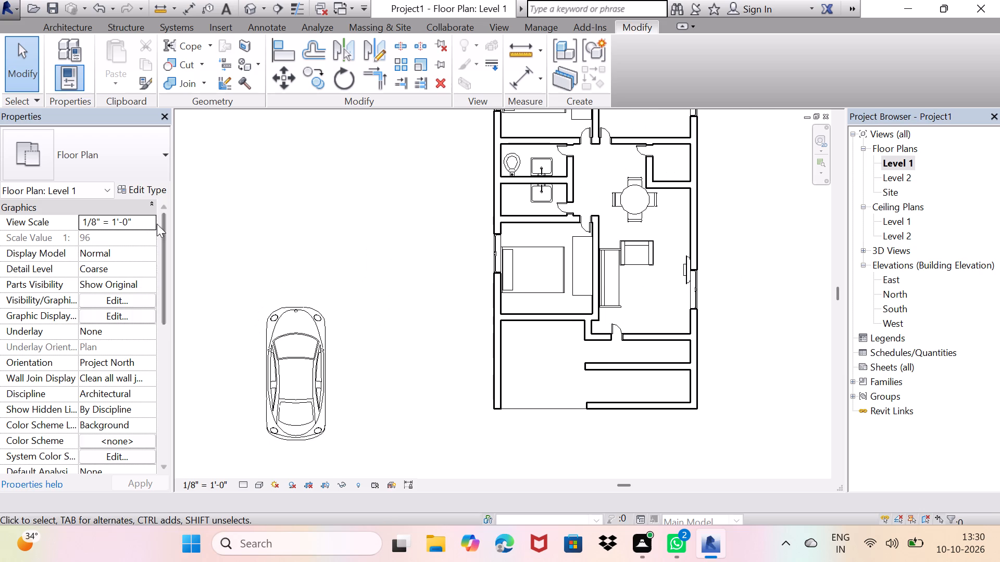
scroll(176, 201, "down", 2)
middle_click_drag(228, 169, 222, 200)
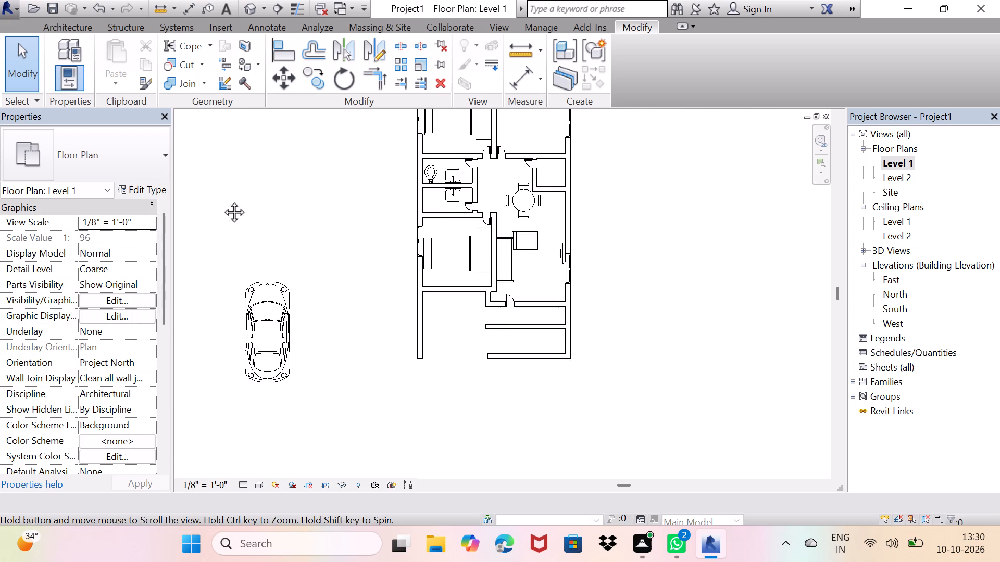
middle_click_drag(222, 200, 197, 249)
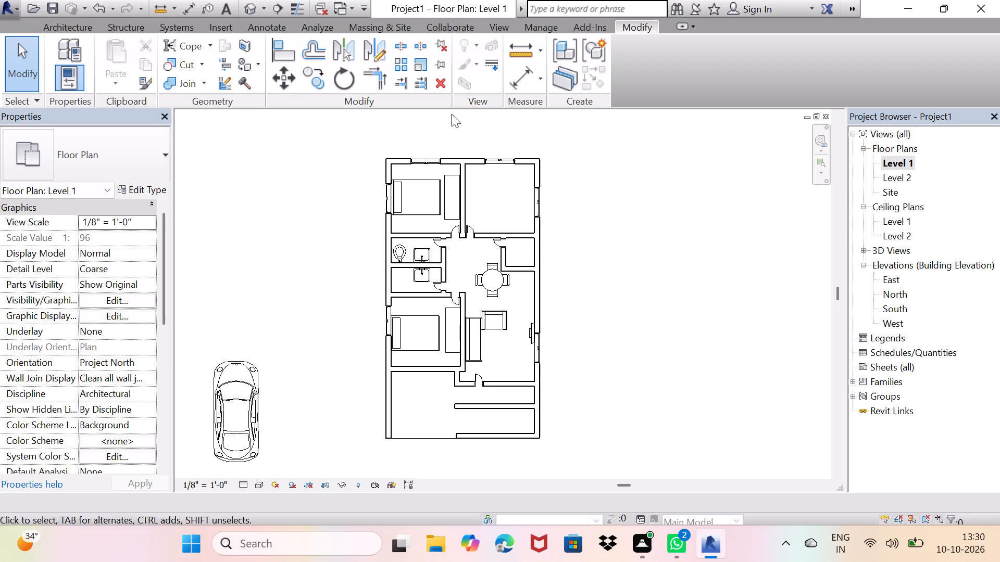
Start loading a component family and browse the US Imperial library's Mechanical MEP folder, including Air-Side Components.
left_click(71, 24)
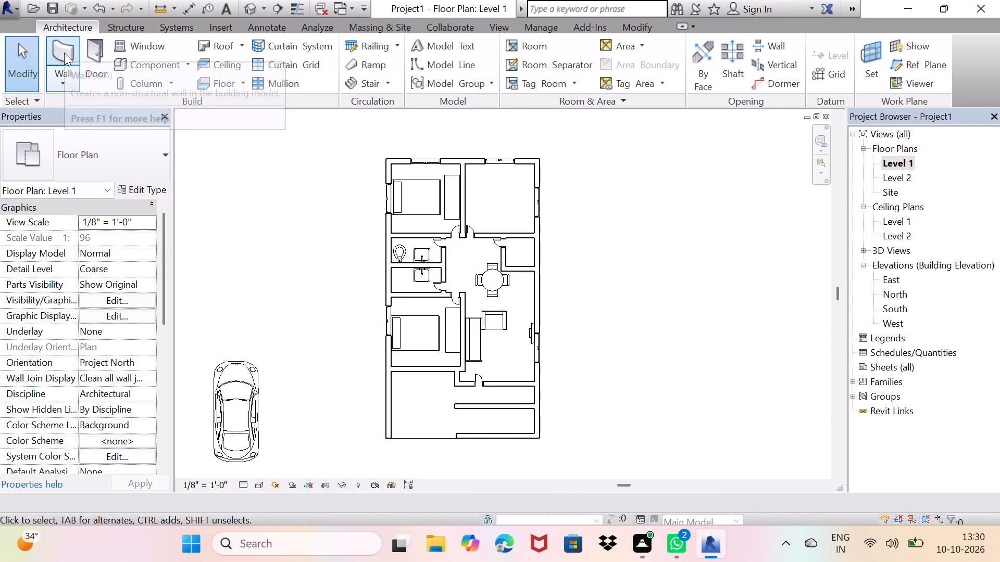
double_click(145, 59)
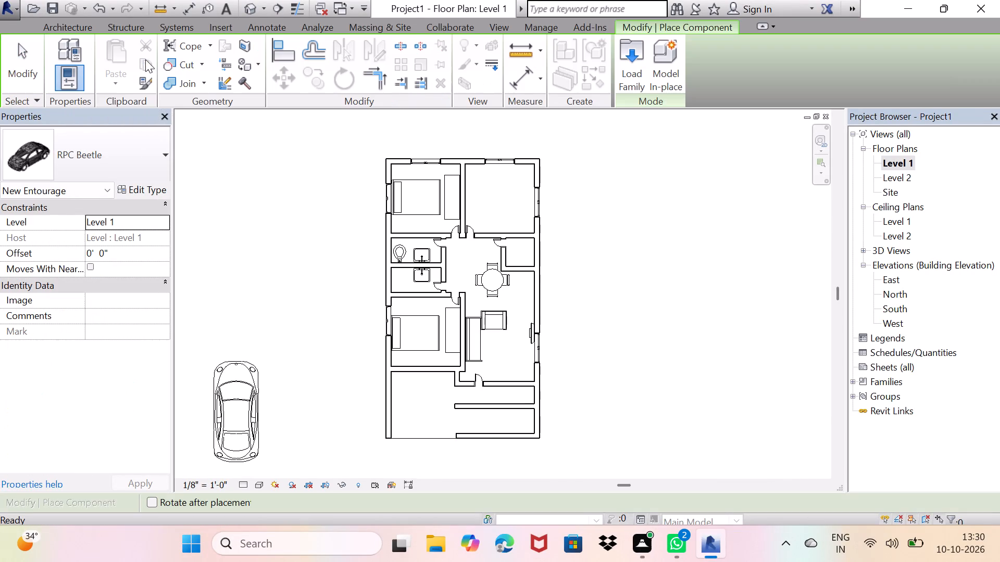
double_click(633, 54)
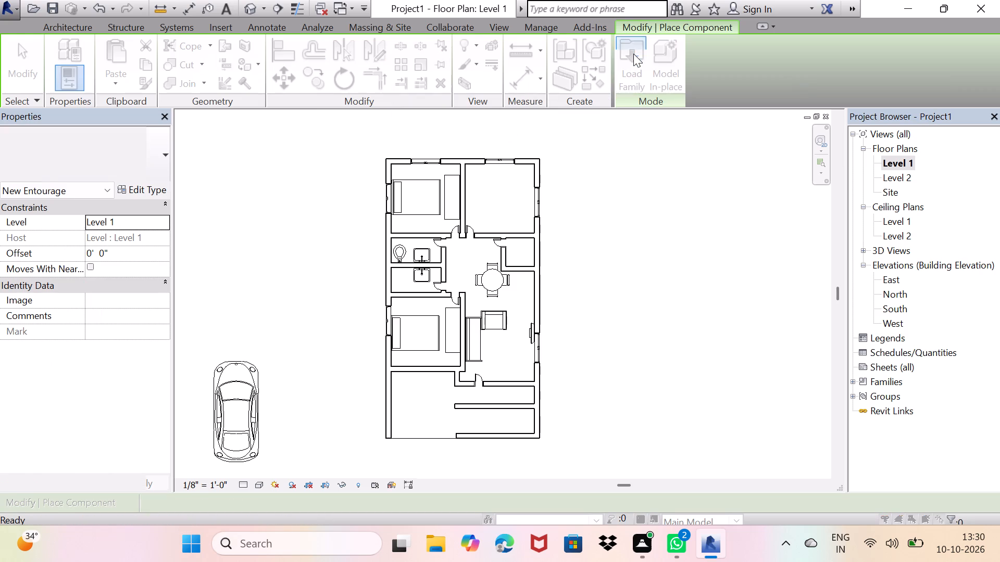
scroll(536, 282, "down", 3)
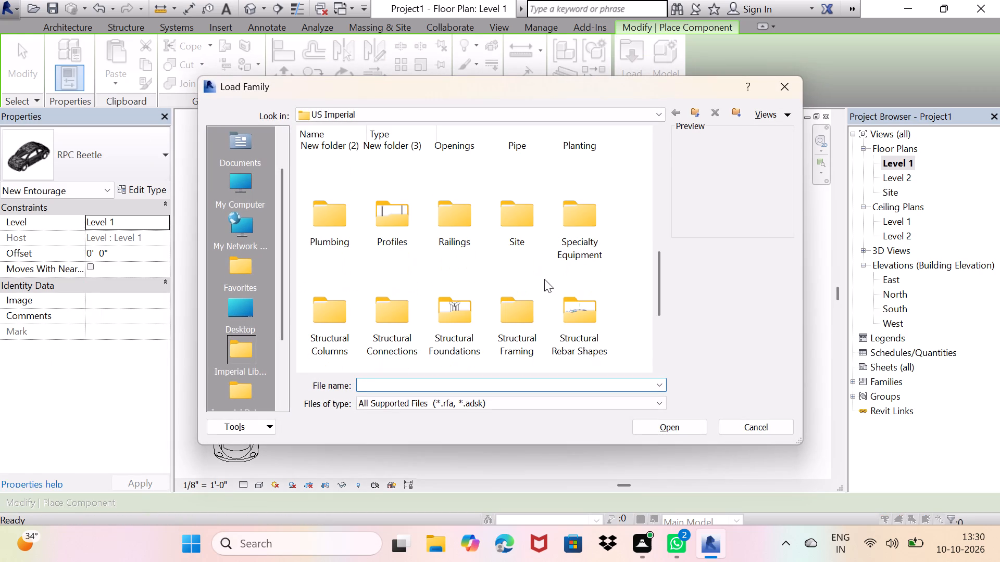
scroll(544, 279, "down", 1)
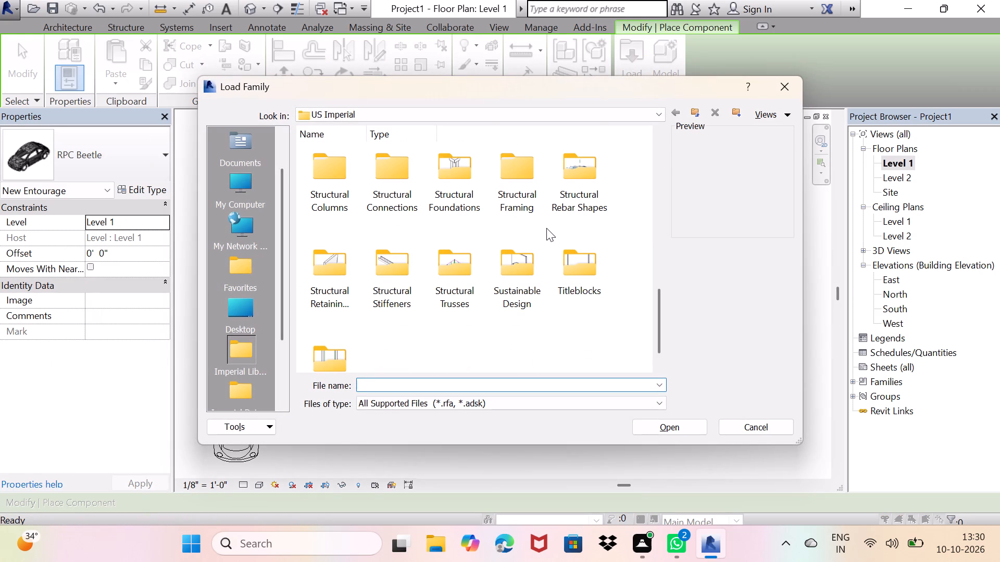
scroll(546, 228, "up", 2)
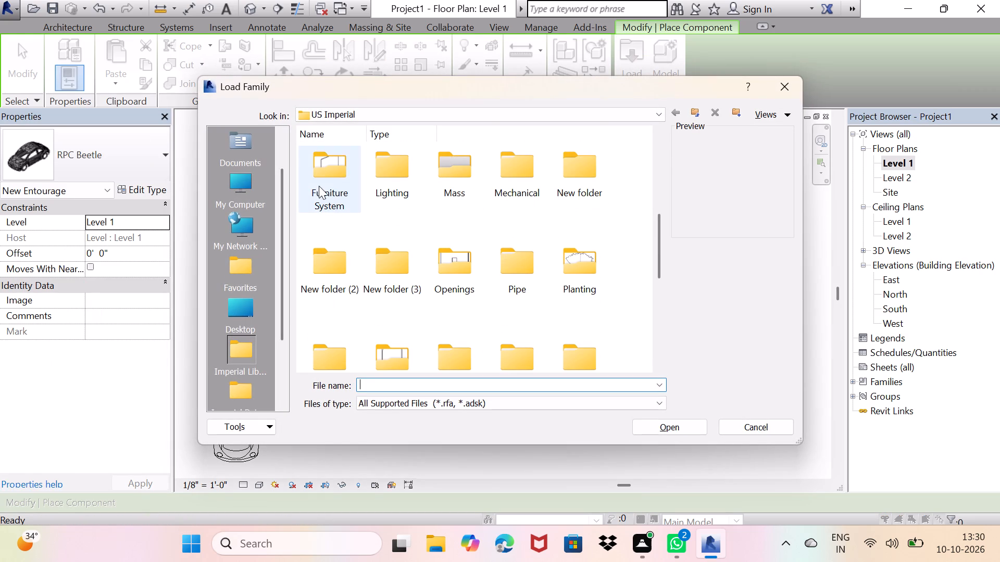
double_click(518, 195)
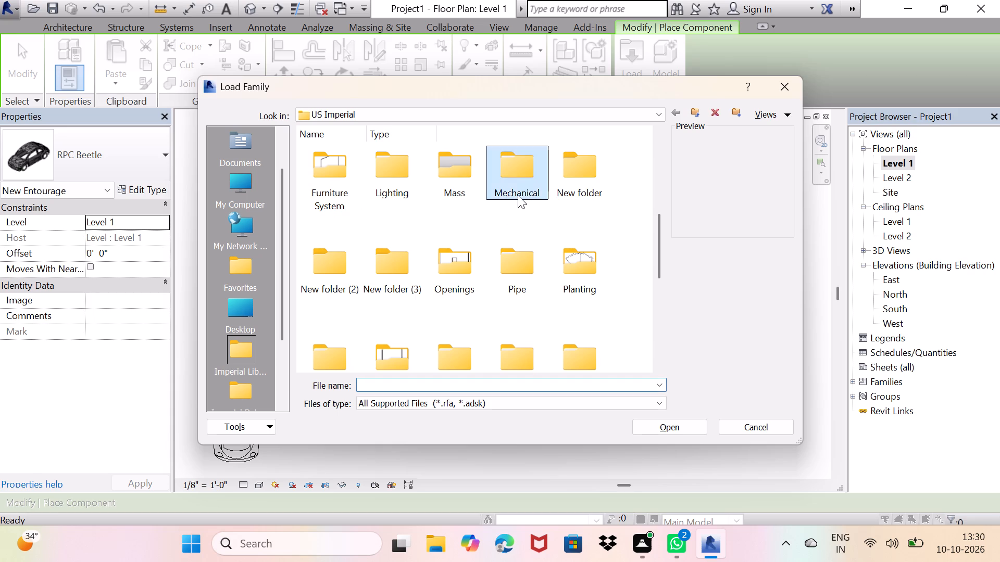
double_click(391, 175)
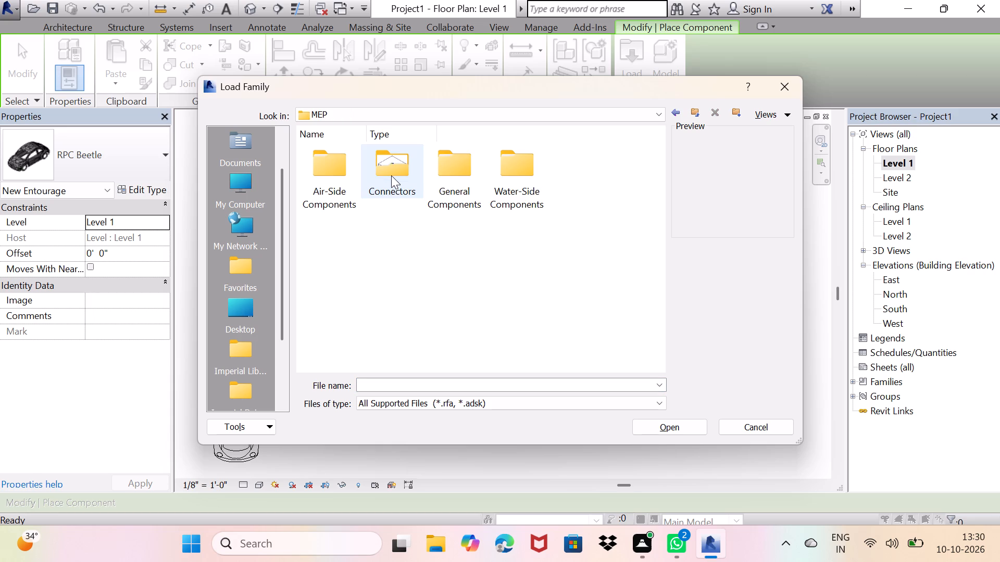
double_click(326, 186)
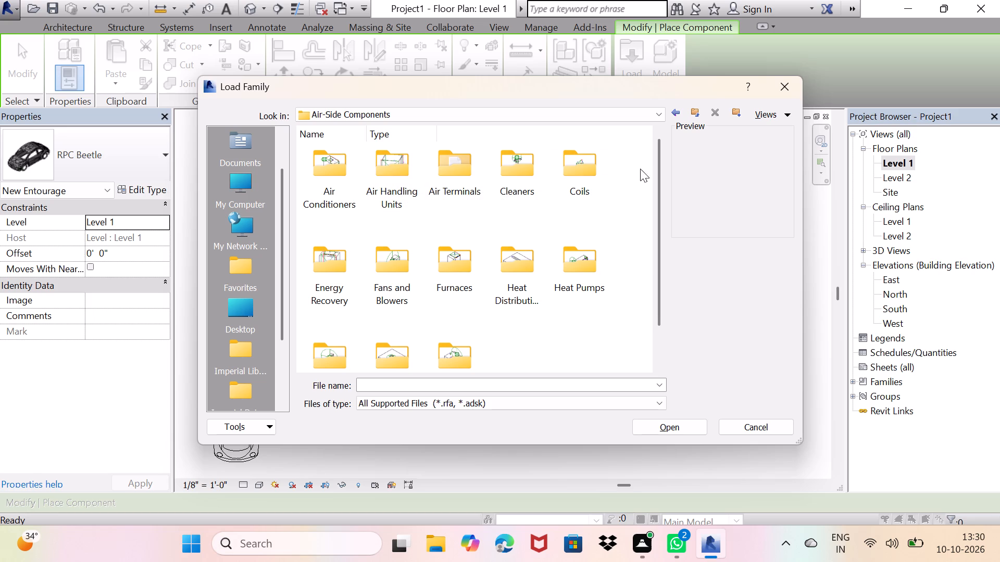
left_click(679, 113)
left_click(679, 113)
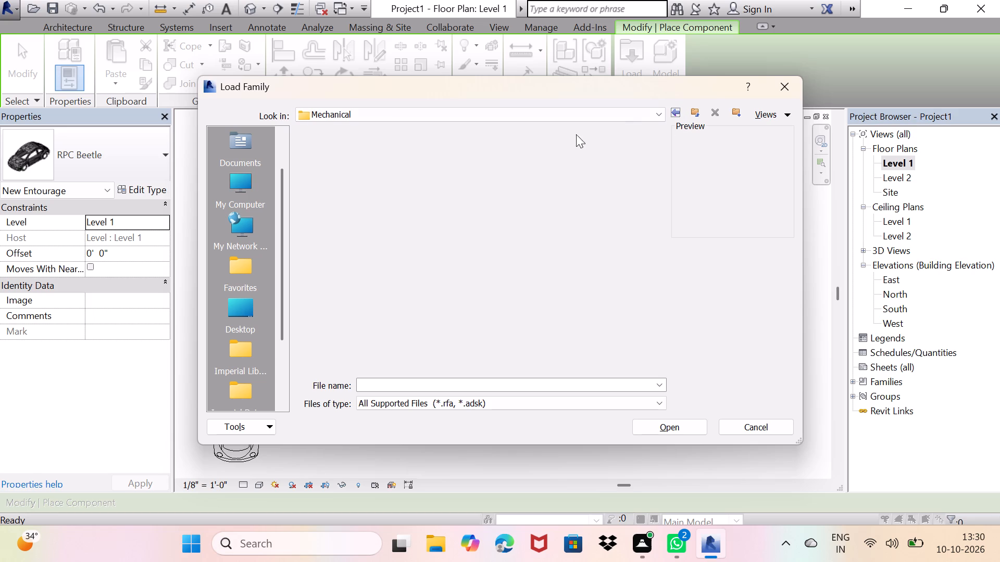
double_click(381, 173)
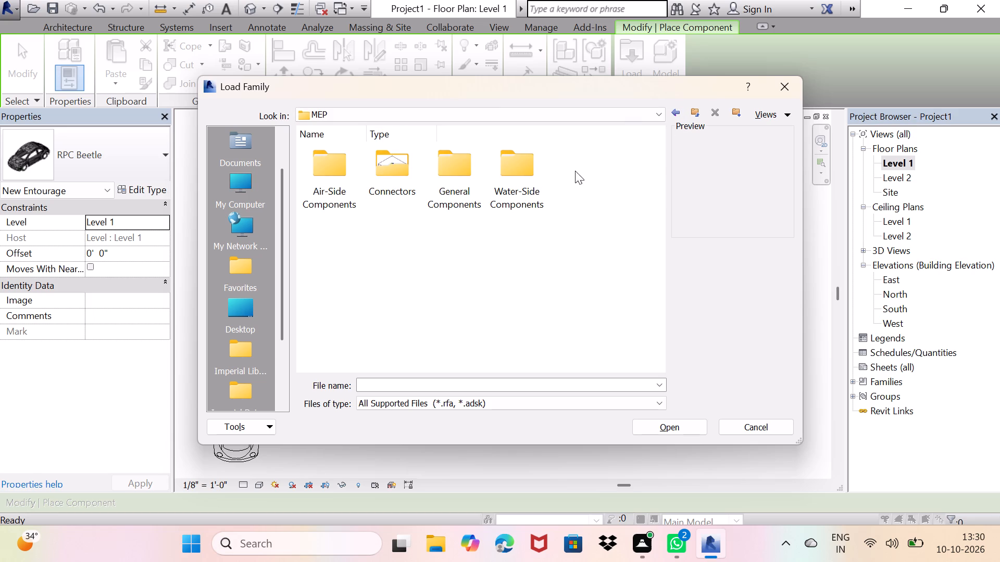
left_click(678, 117)
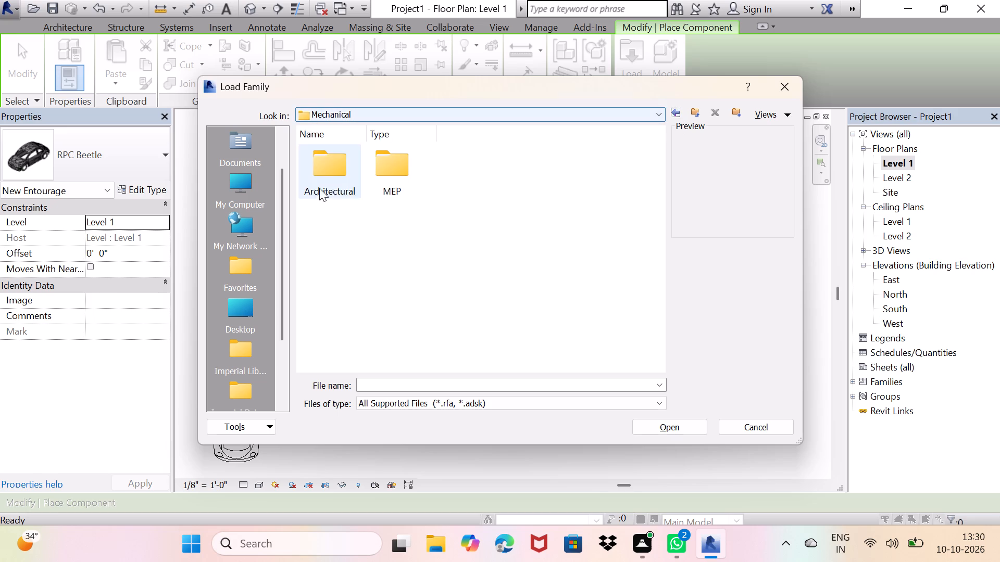
Examine the Mechanical Architectural air-side families: air conditioners, air terminals, furnaces and heat distribution devices.
double_click(329, 179)
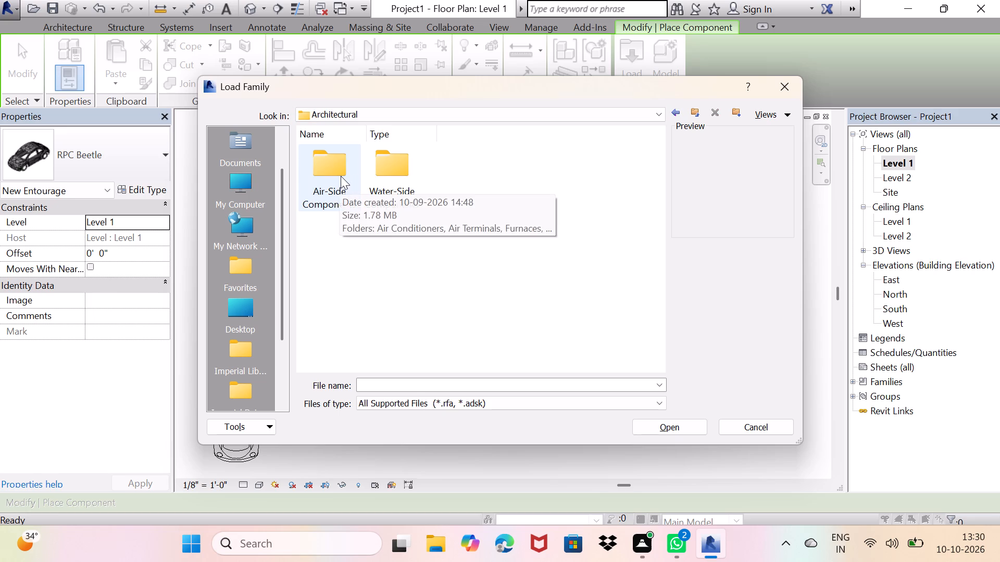
double_click(341, 176)
double_click(327, 174)
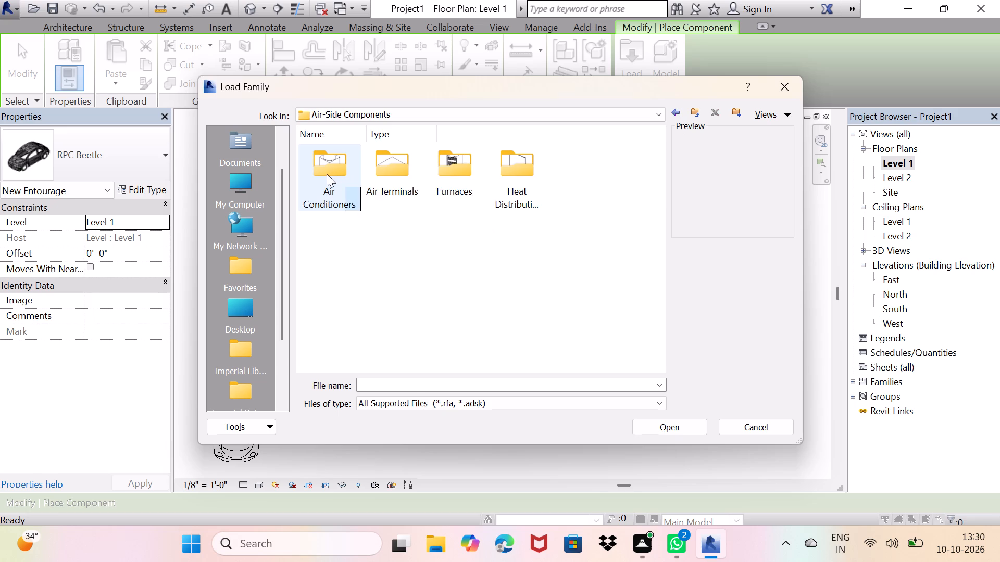
left_click(681, 109)
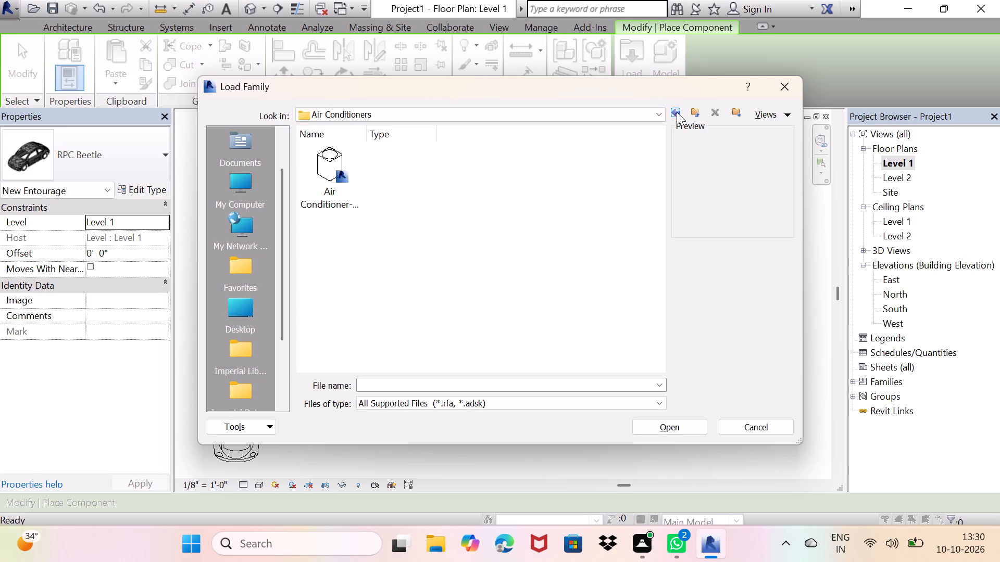
left_click(677, 112)
double_click(381, 173)
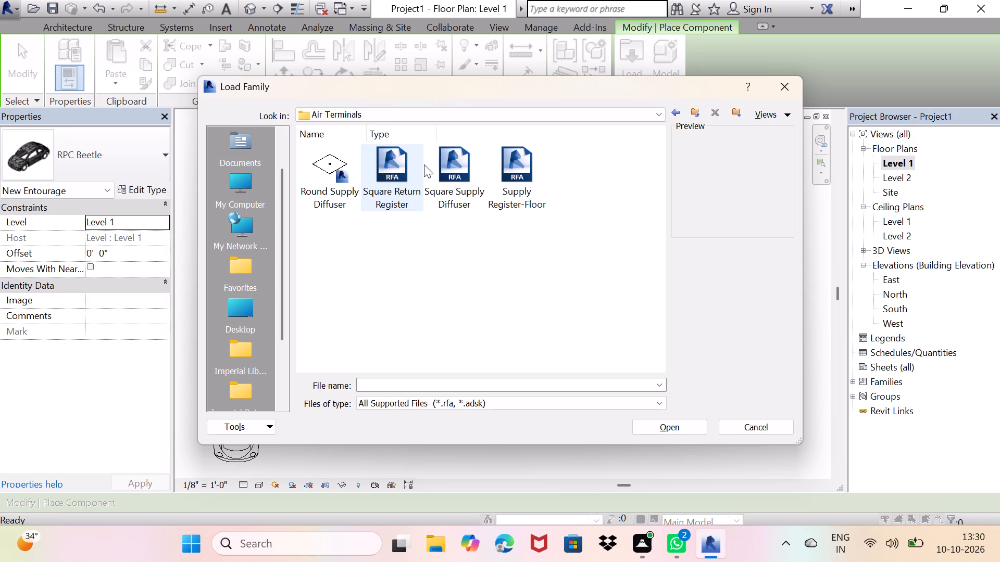
left_click(678, 111)
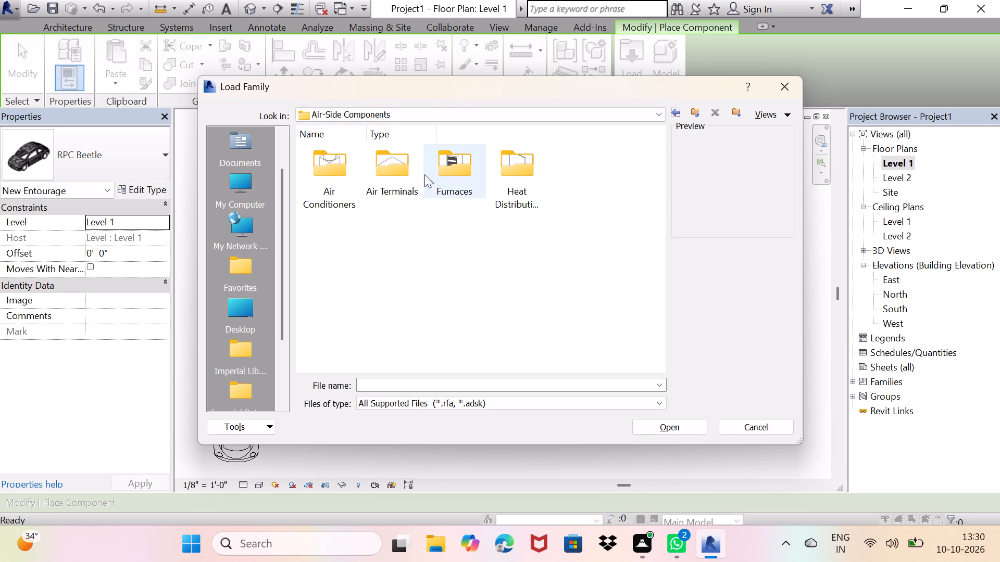
double_click(448, 175)
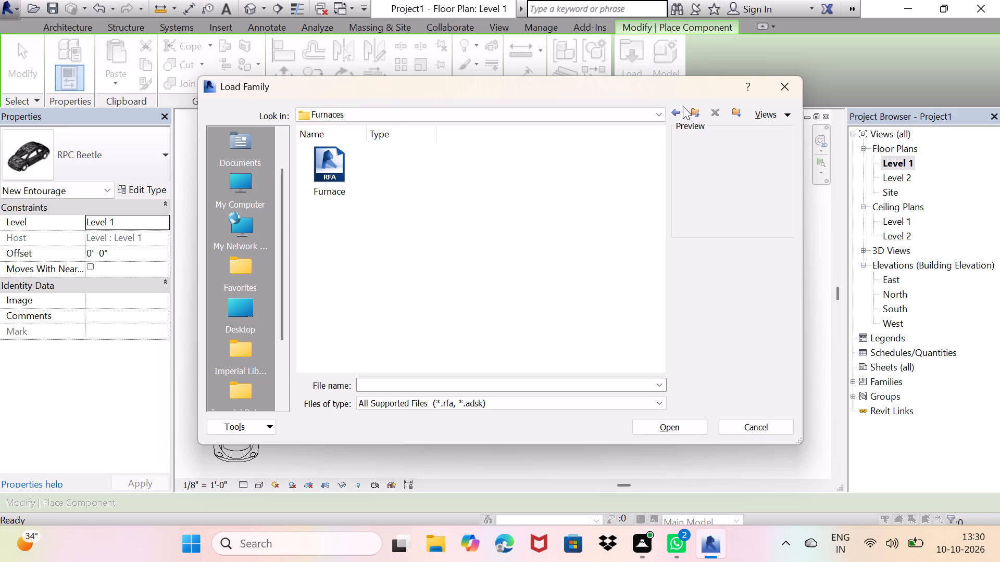
left_click(680, 111)
double_click(526, 169)
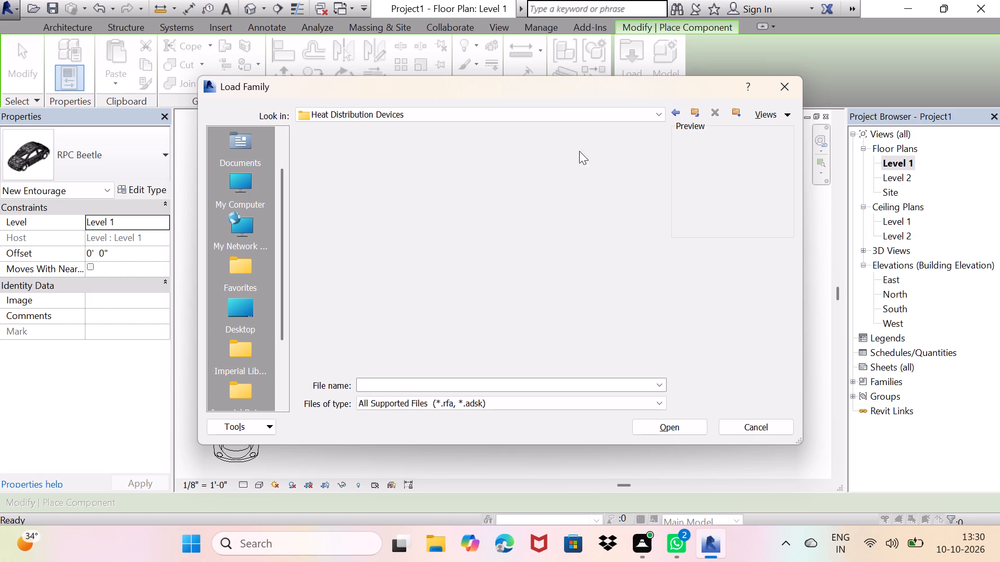
left_click(670, 113)
left_click(677, 112)
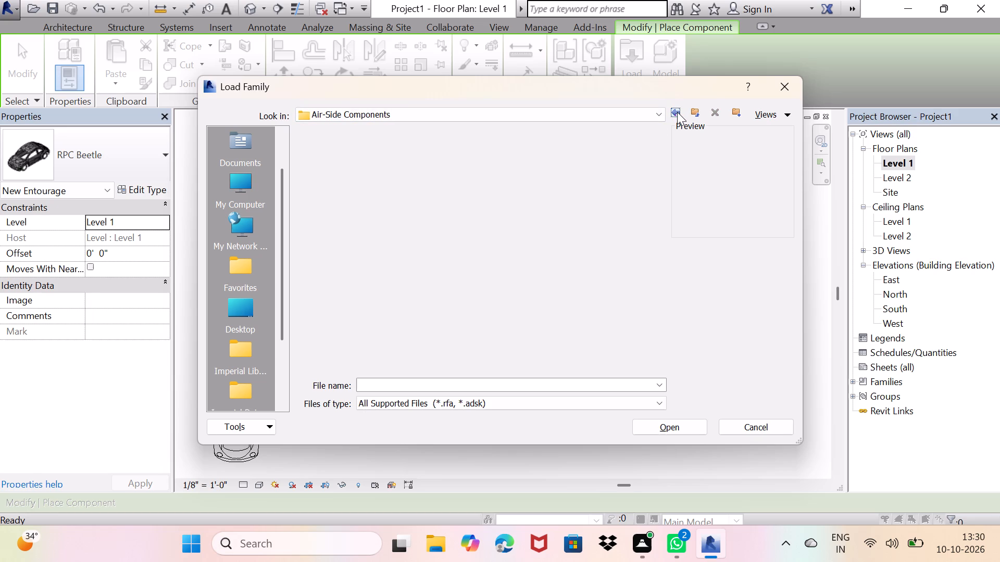
left_click(677, 112)
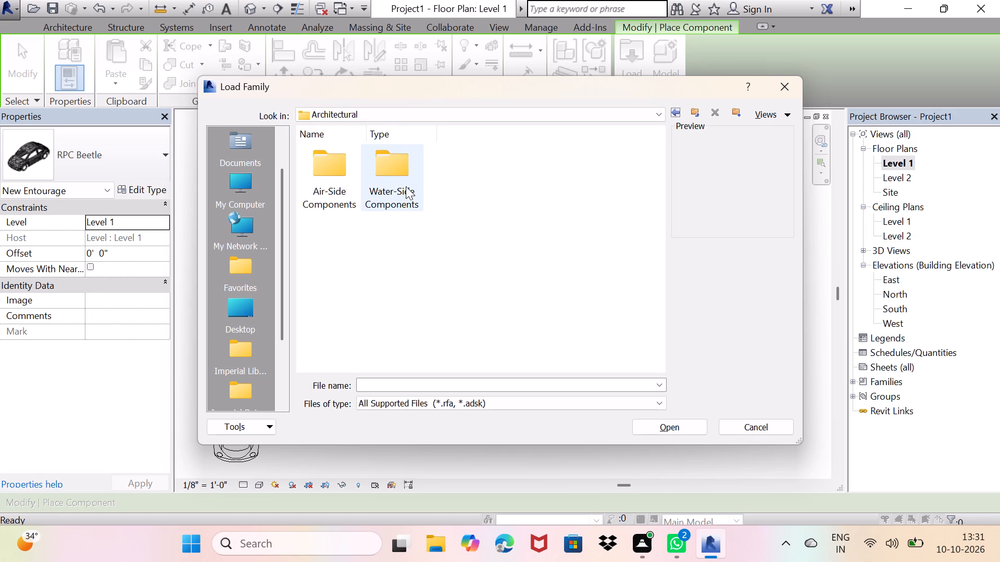
double_click(343, 181)
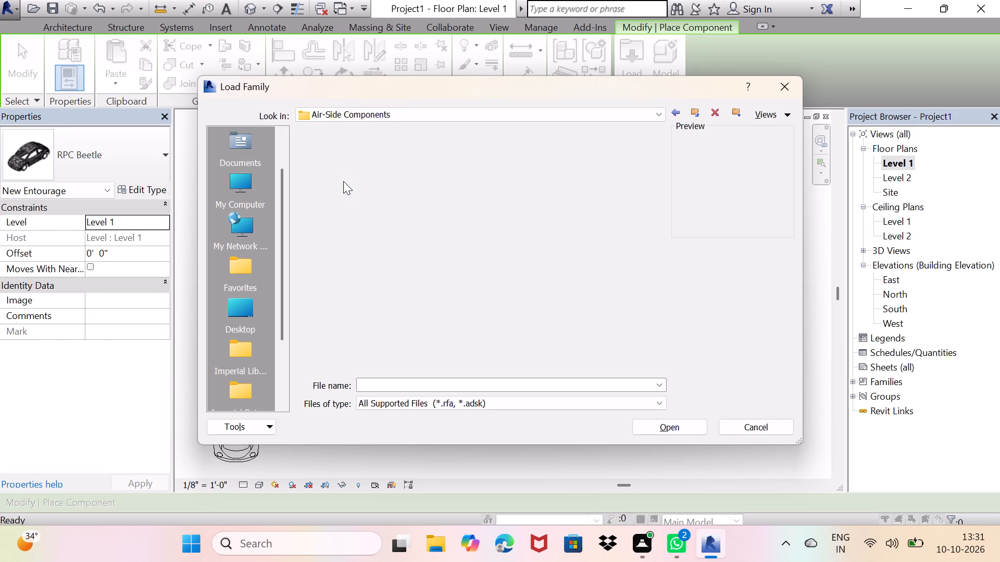
left_click(679, 111)
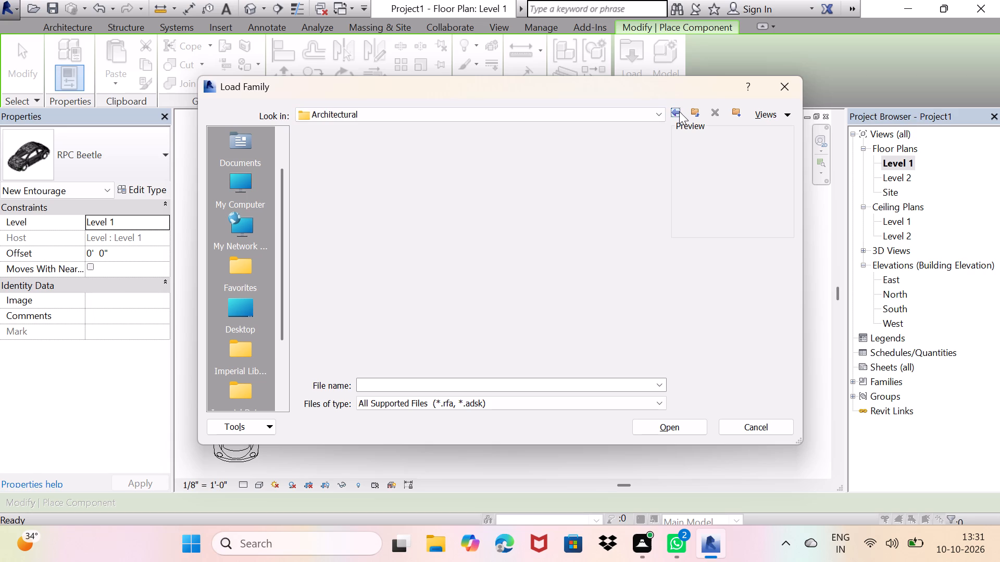
left_click(678, 114)
scroll(373, 253, "down", 1)
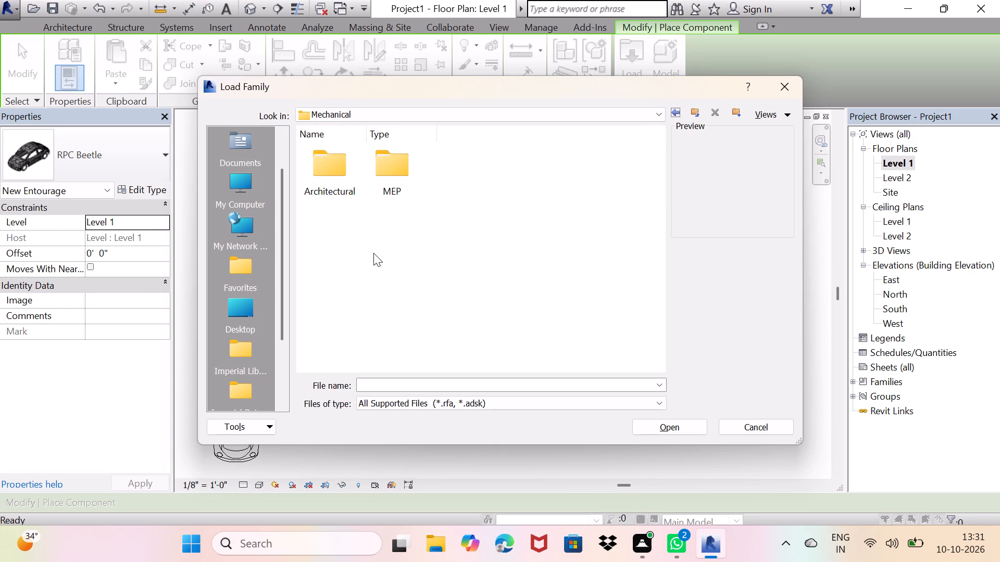
left_click(680, 110)
Browse the Casework library's Base Cabinets, Shelving and Tall Cabinets folders for a suitable family.
scroll(551, 186, "down", 1)
scroll(551, 186, "up", 1)
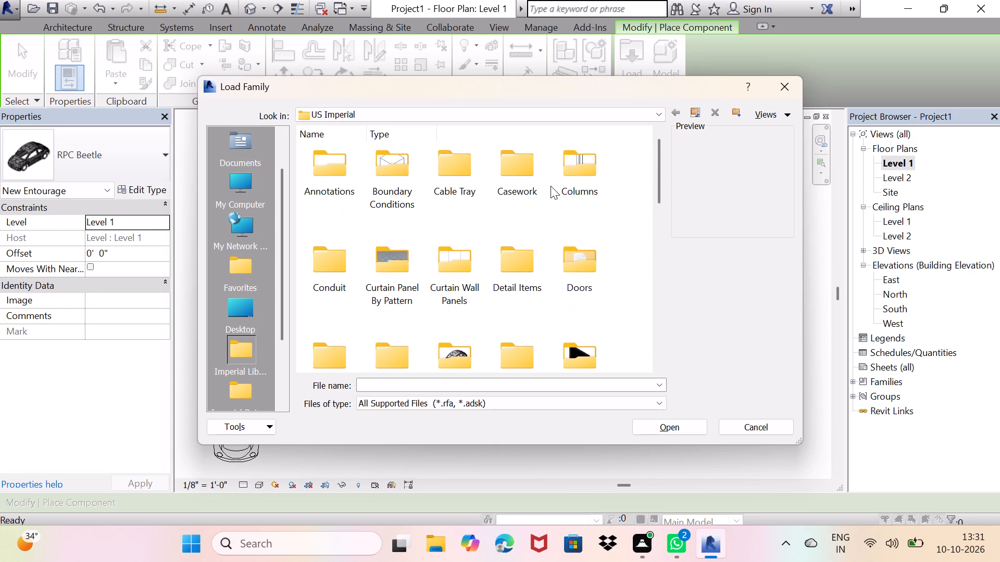
double_click(516, 178)
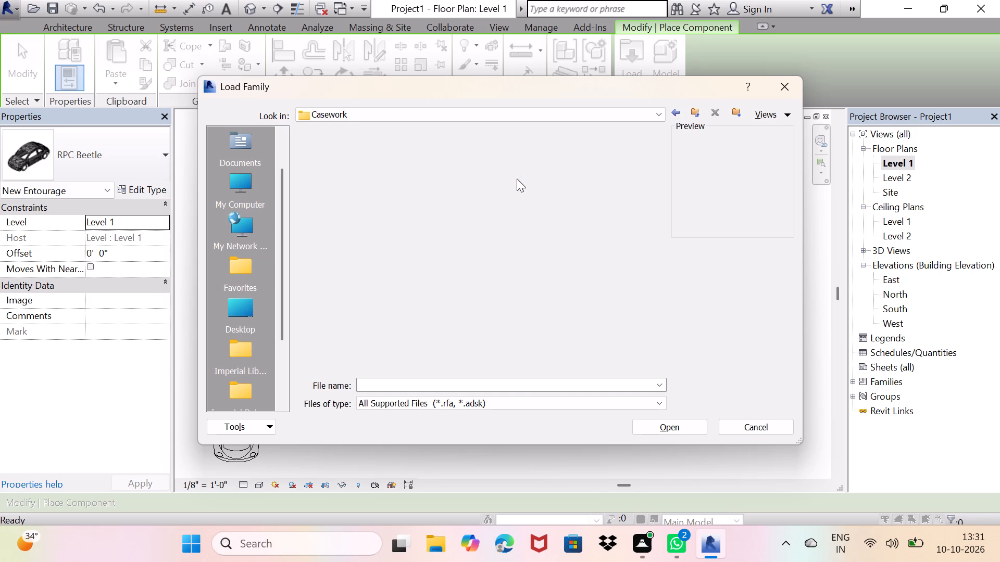
double_click(326, 181)
scroll(380, 192, "down", 1)
scroll(381, 192, "up", 1)
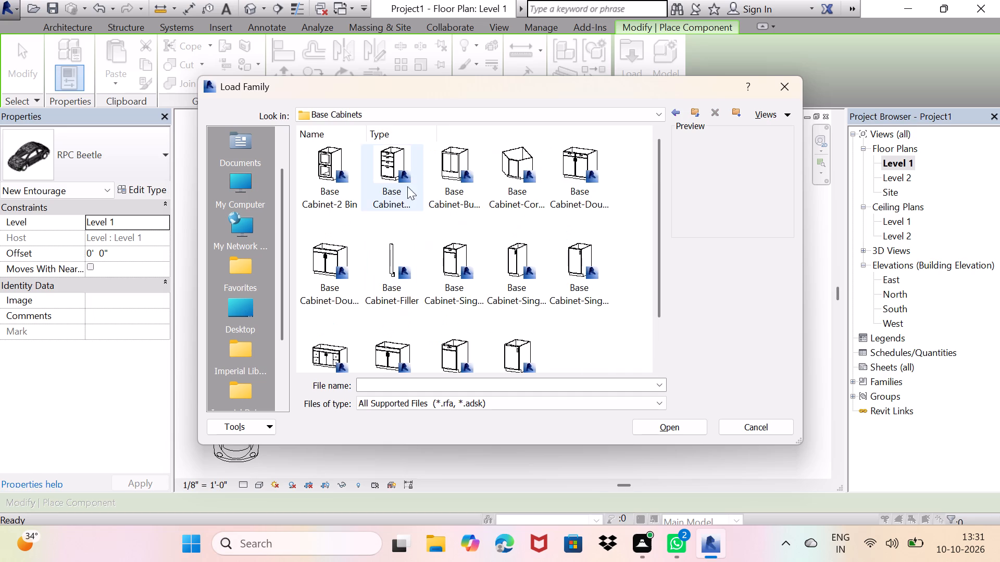
left_click(681, 111)
left_click(674, 111)
double_click(458, 164)
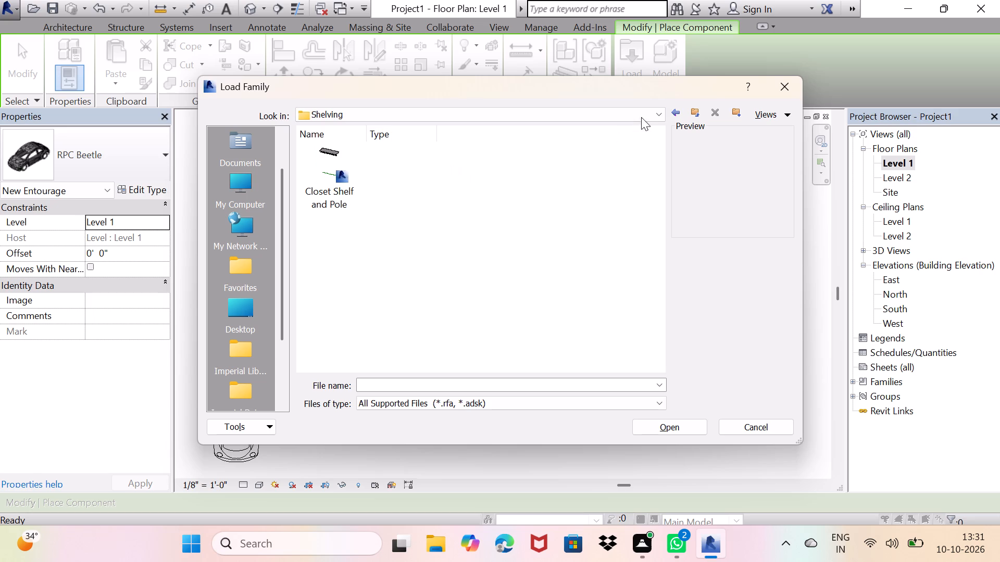
left_click(671, 108)
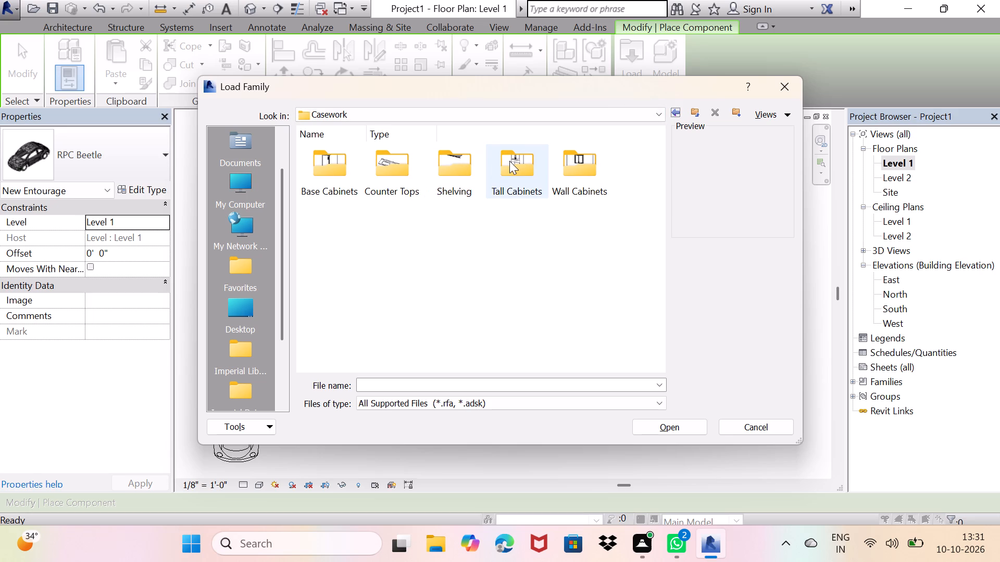
double_click(509, 161)
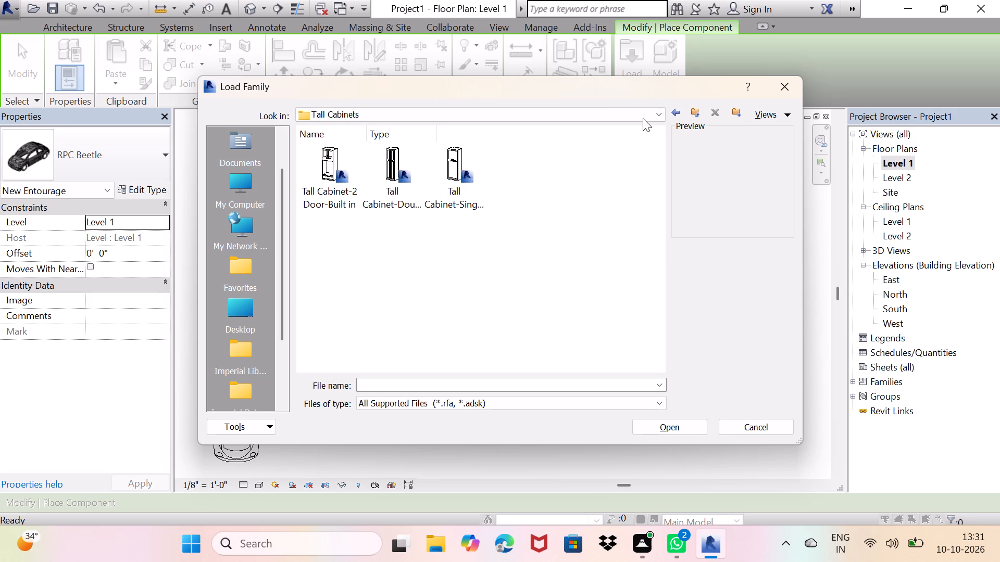
left_click(675, 112)
double_click(326, 172)
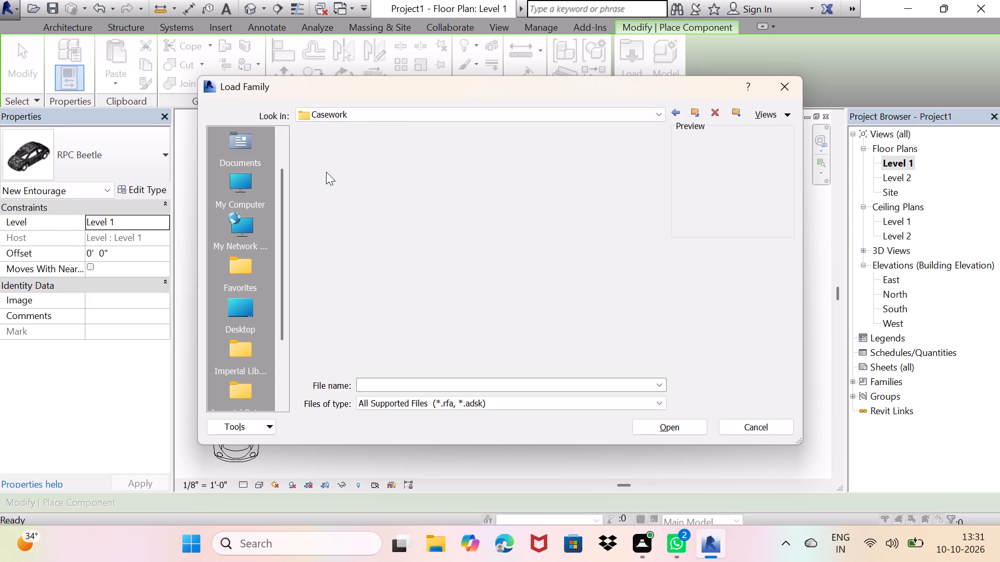
scroll(355, 176, "down", 2)
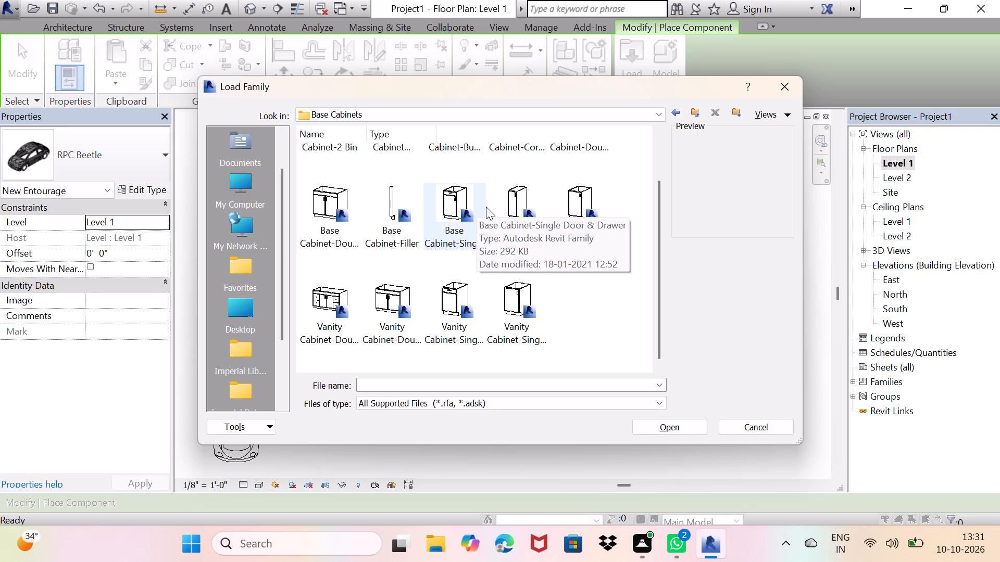
left_click(668, 112)
left_click(673, 112)
left_click(673, 112)
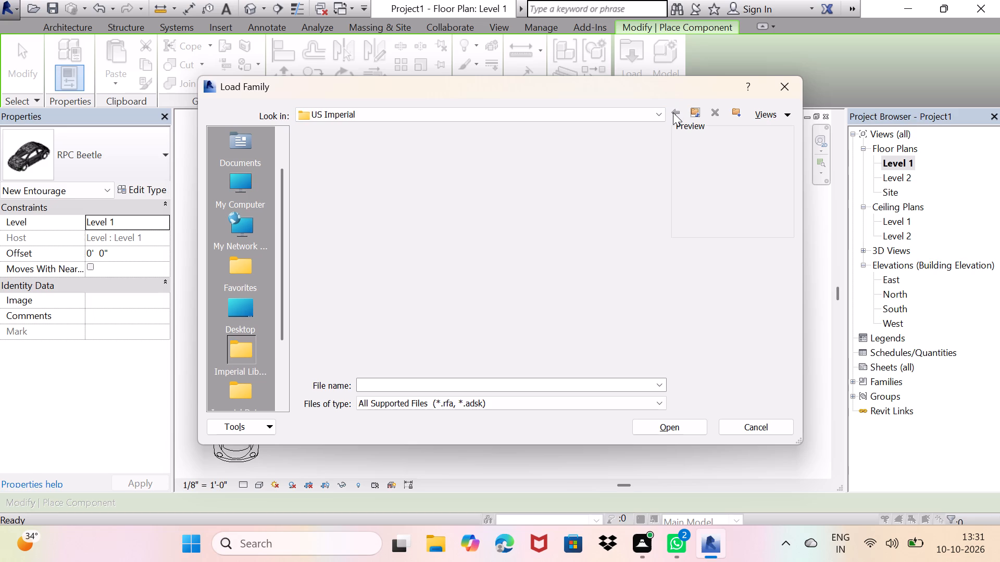
Browse the US Imperial library's Cable Tray, Titleblocks and Sustainable Design folders for a suitable family.
scroll(480, 201, "down", 1)
scroll(480, 201, "up", 1)
double_click(452, 183)
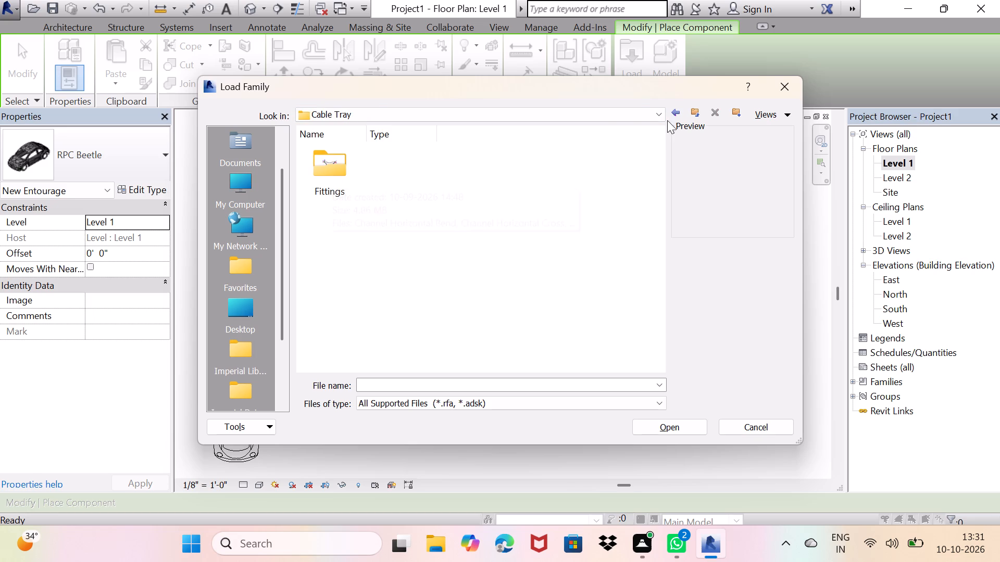
left_click(678, 111)
left_click(678, 111)
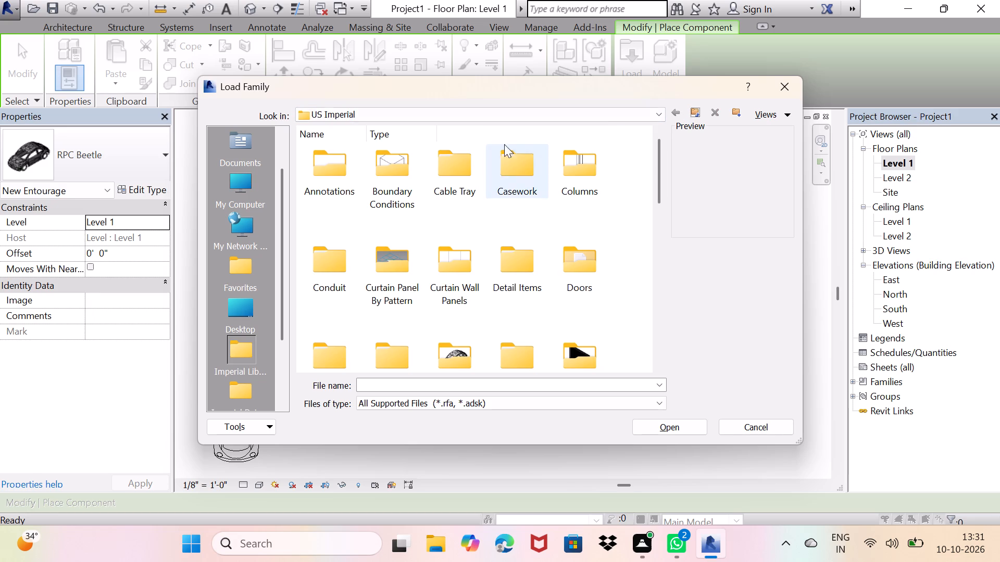
left_click(429, 119)
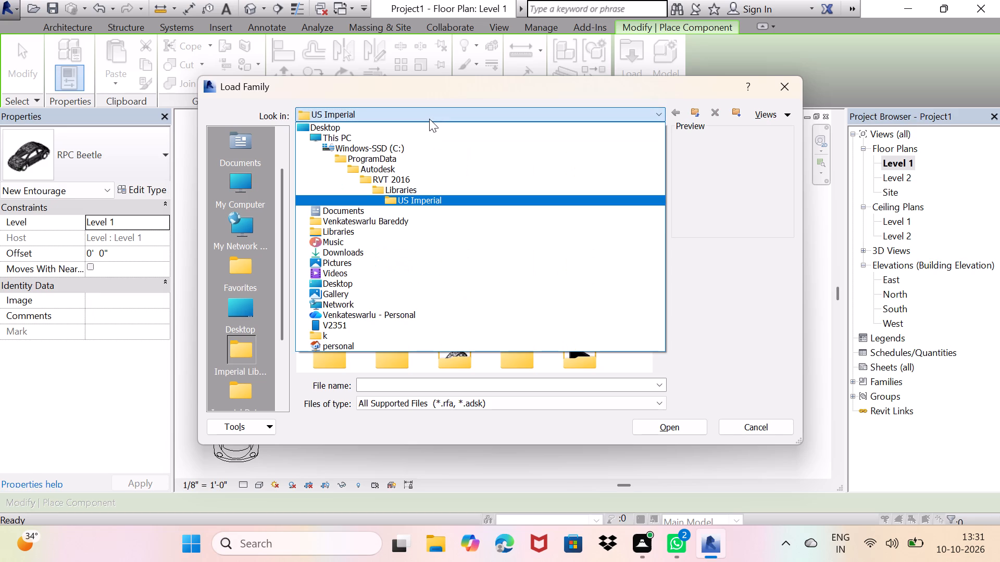
left_click(429, 119)
scroll(382, 186, "down", 2)
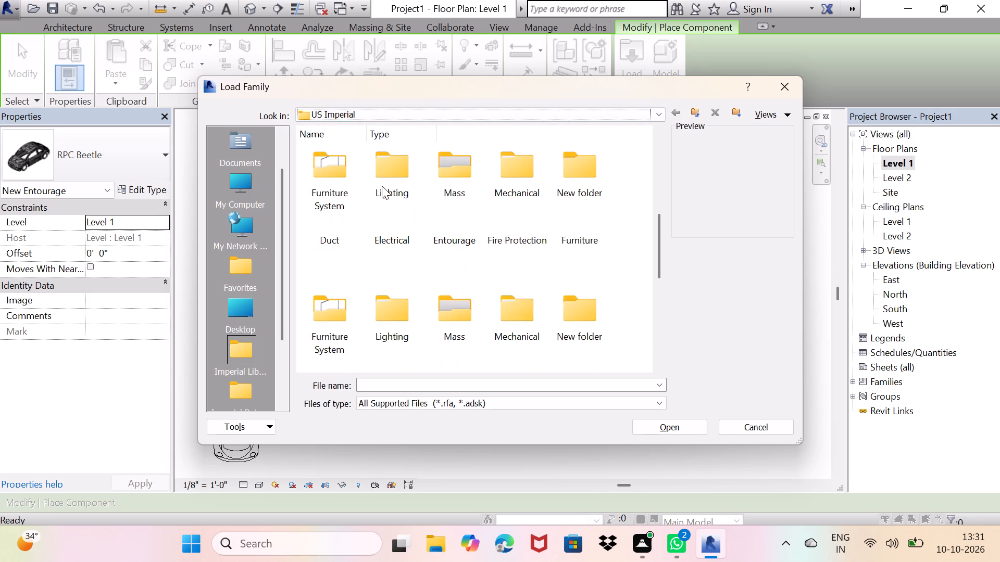
scroll(382, 186, "down", 5)
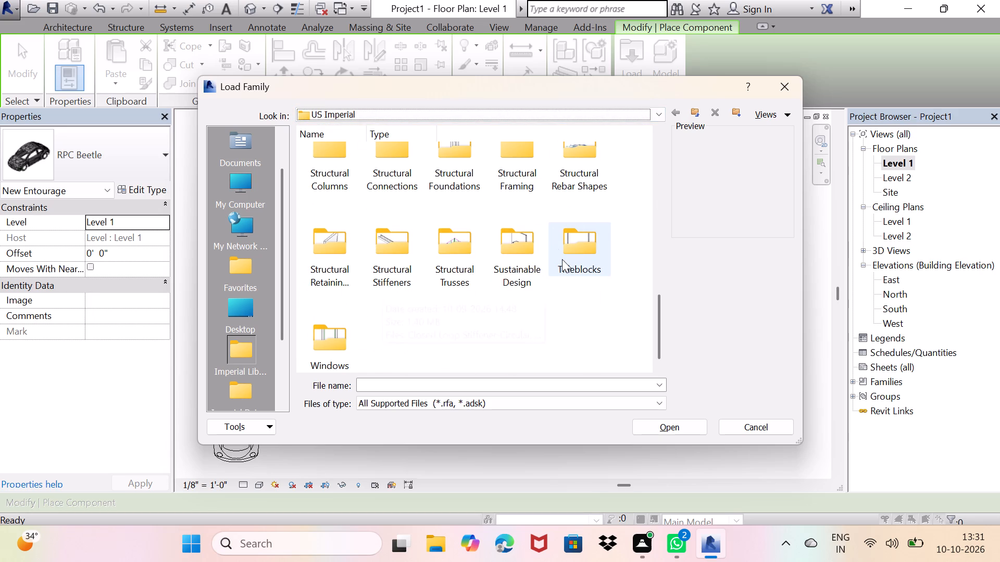
double_click(565, 254)
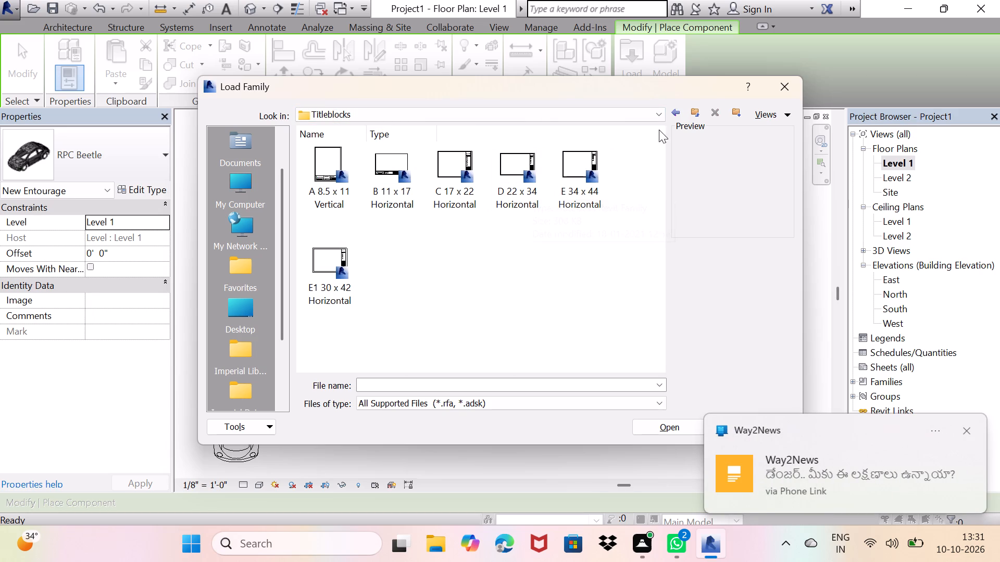
left_click(675, 117)
scroll(545, 306, "down", 4)
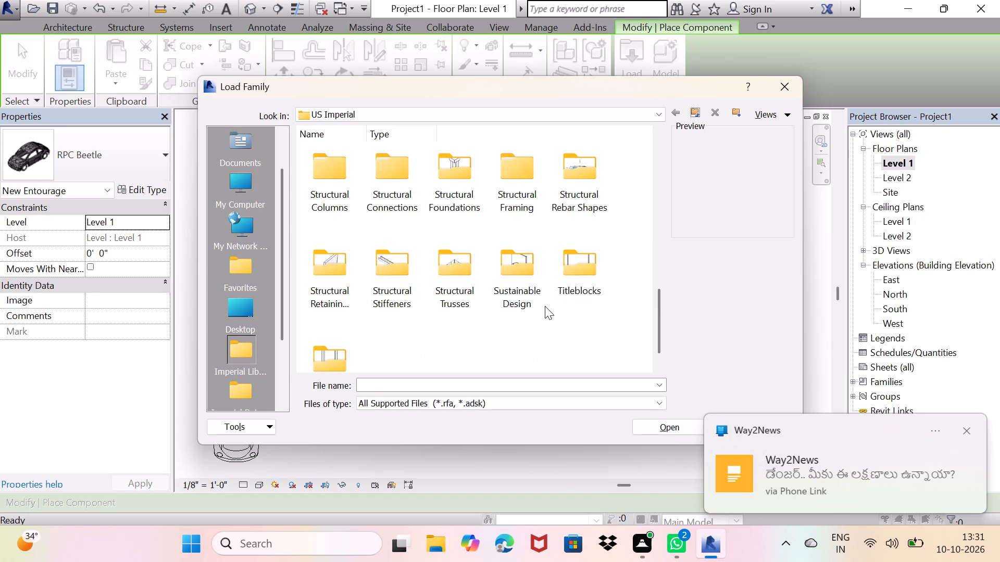
double_click(523, 275)
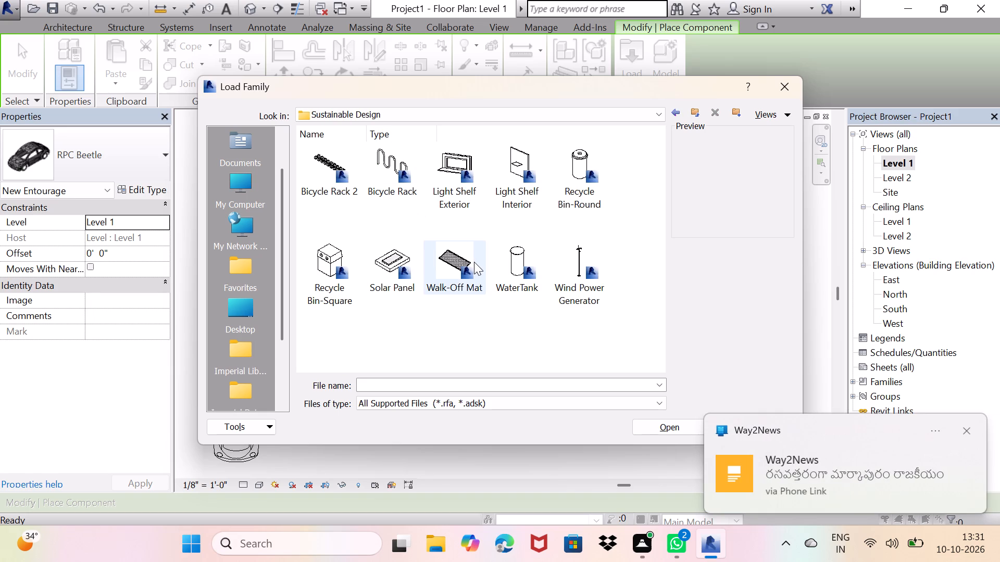
scroll(471, 274, "up", 2)
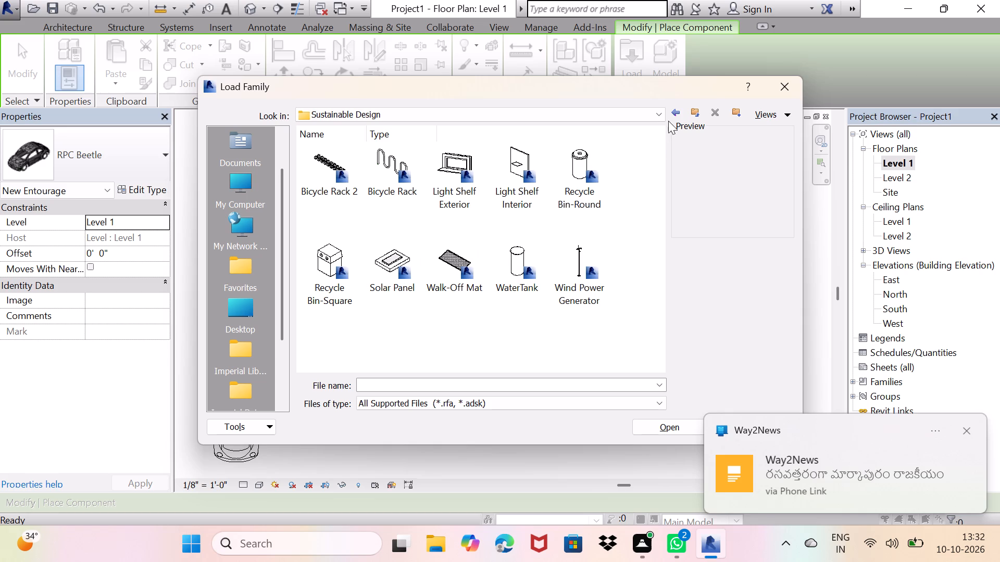
left_click(677, 112)
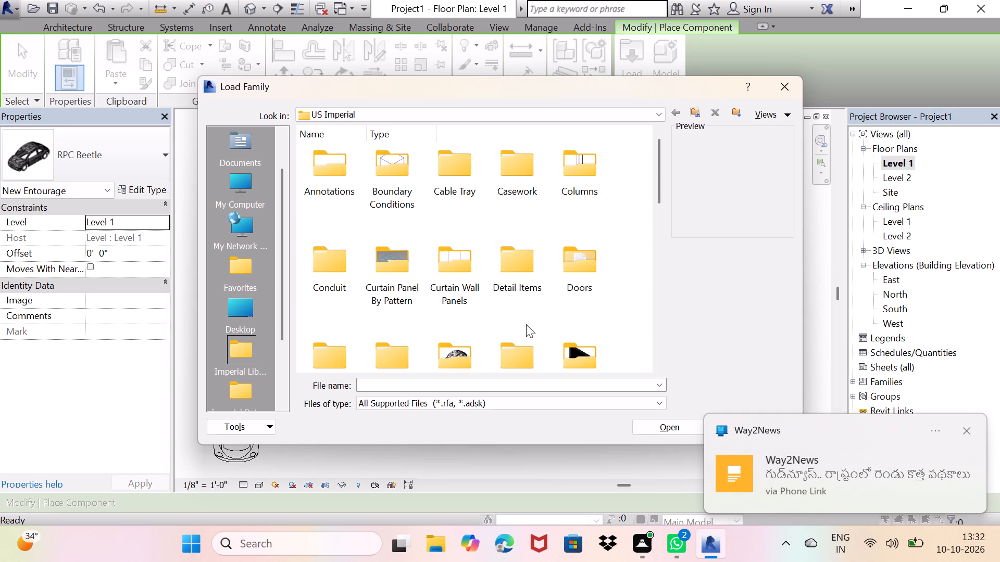
Examine the families in the Structural Trusses, Structural Stiffeners and Structural Retaining Walls folders.
scroll(497, 322, "down", 5)
double_click(468, 258)
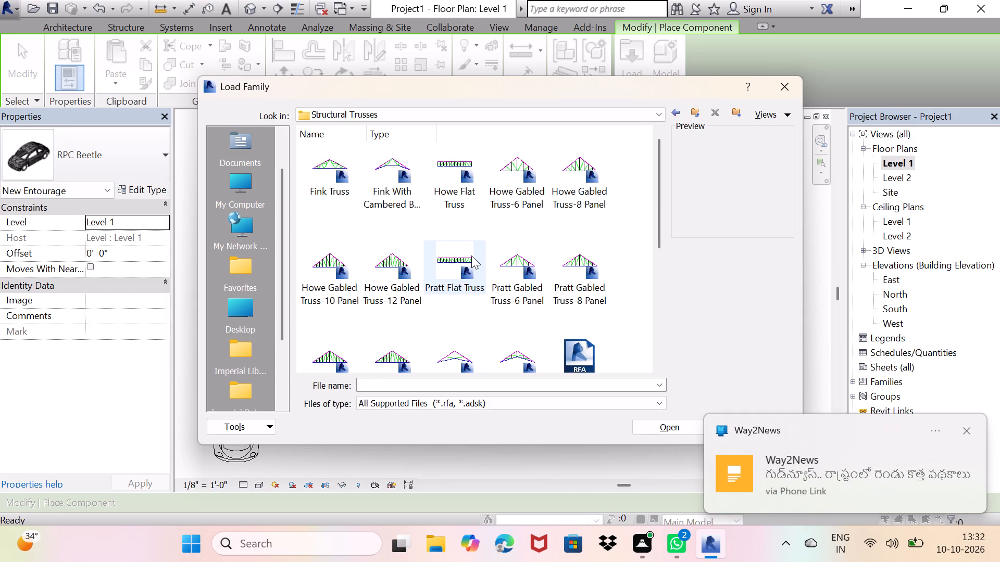
scroll(559, 217, "down", 5)
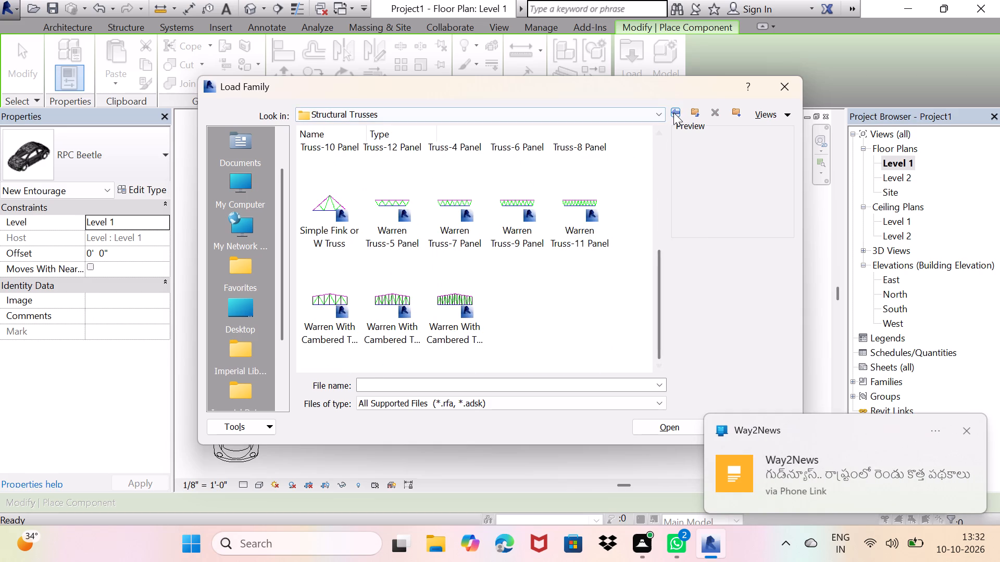
left_click(673, 112)
scroll(434, 287, "down", 4)
double_click(400, 283)
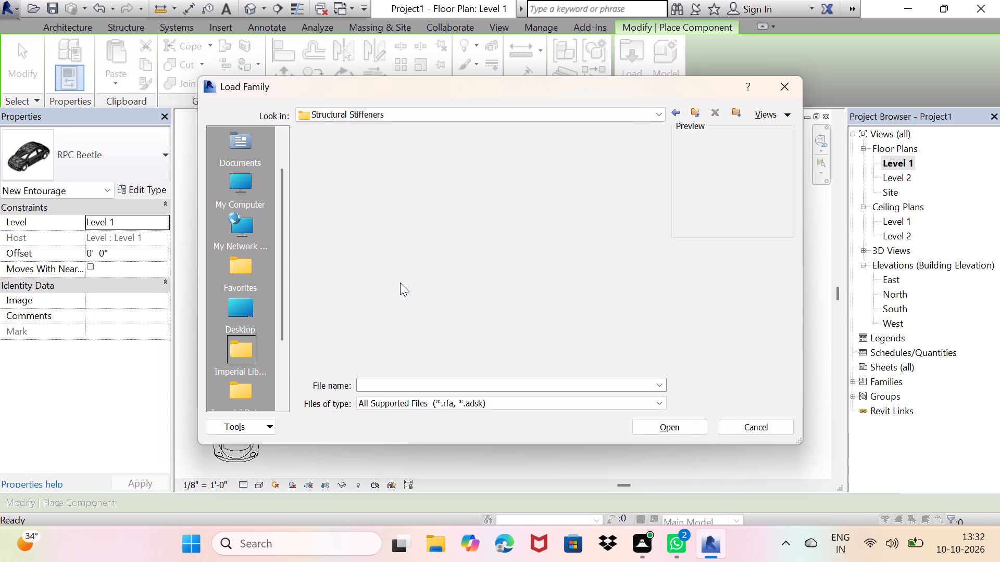
left_click(669, 112)
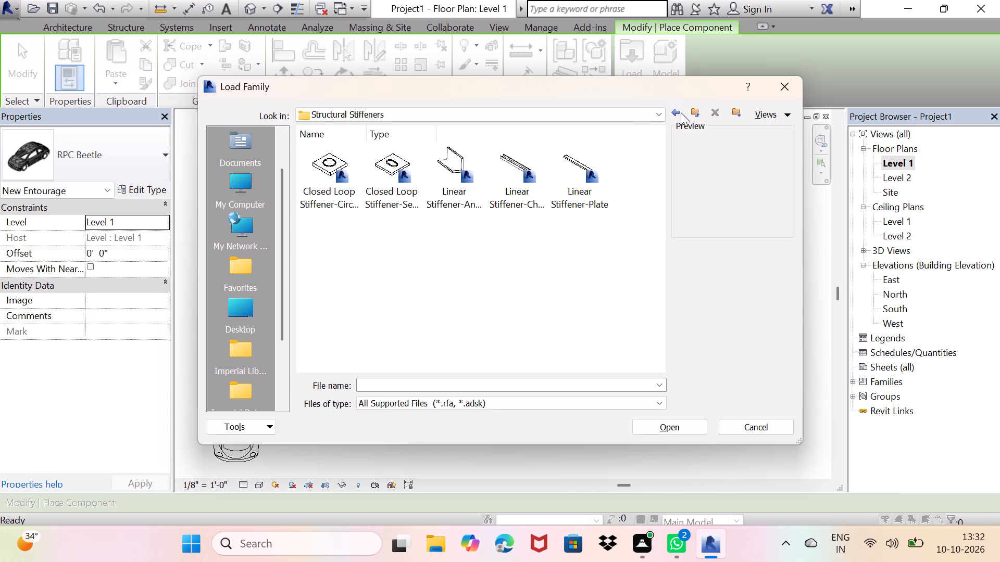
left_click(681, 112)
left_click(674, 114)
scroll(354, 322, "down", 5)
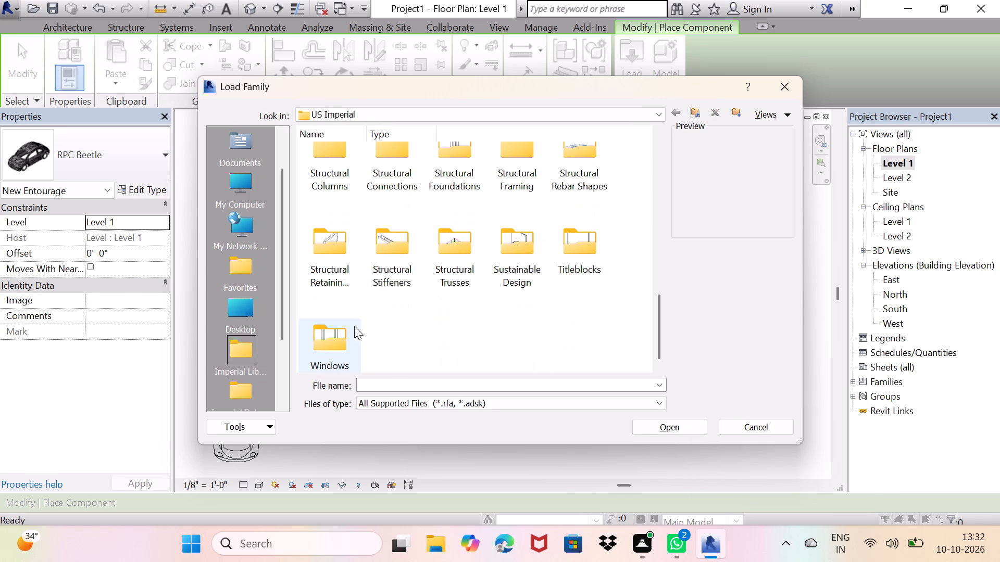
double_click(330, 266)
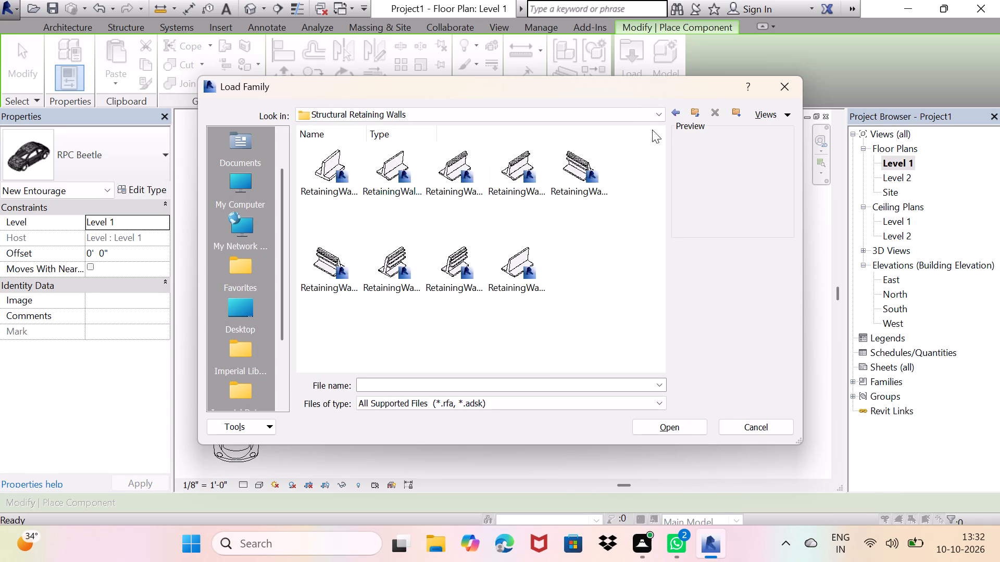
left_click(672, 113)
Look through the rebar shape families in the Structural Rebar Shapes folder.
scroll(524, 236, "down", 4)
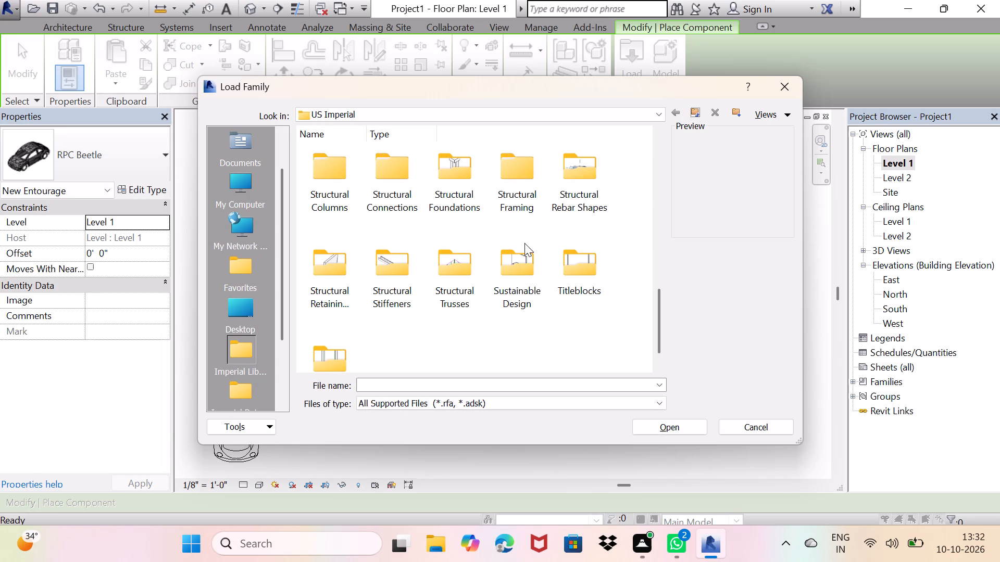
double_click(574, 174)
scroll(467, 223, "down", 3)
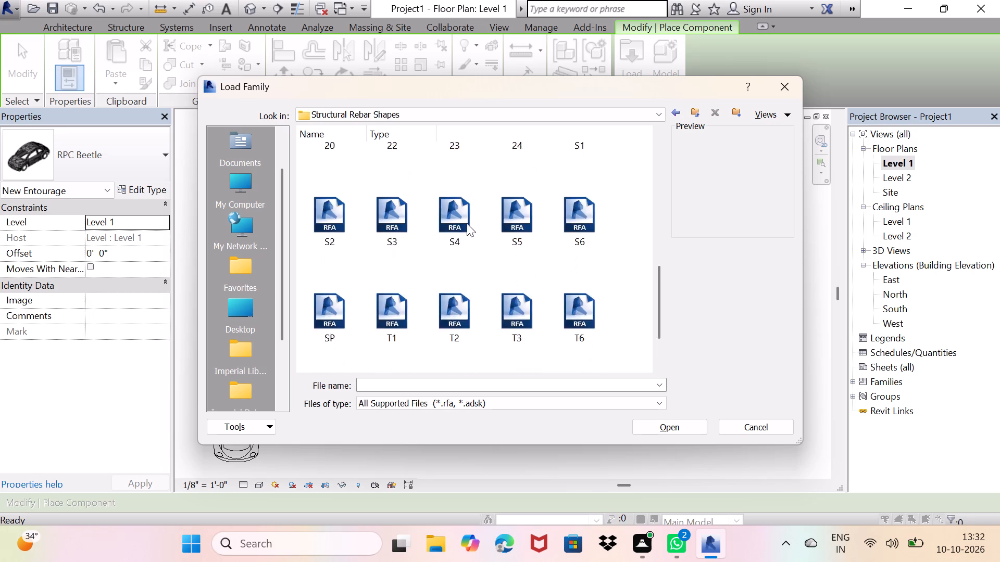
scroll(467, 223, "down", 1)
scroll(557, 191, "down", 2)
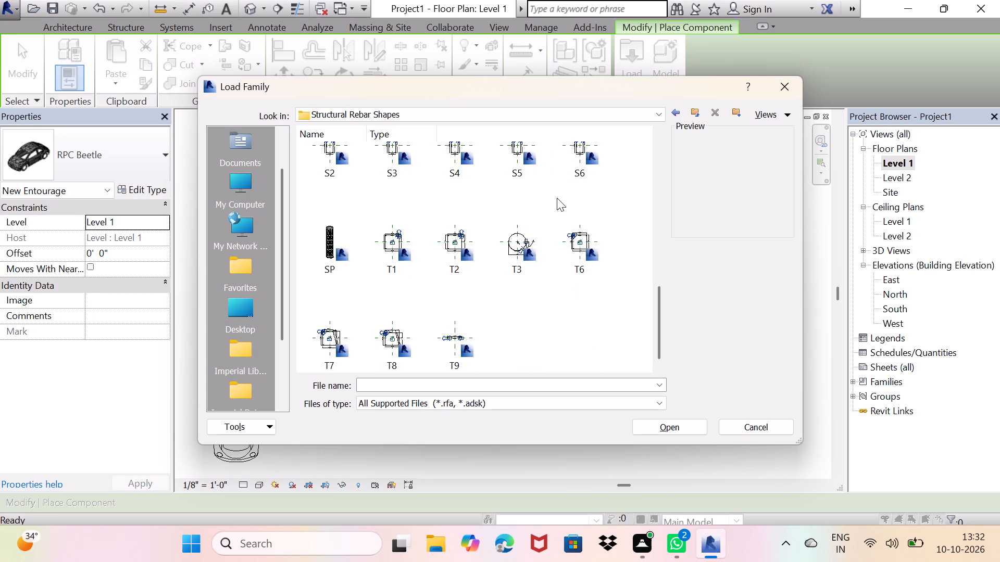
scroll(557, 198, "up", 5)
left_click(676, 113)
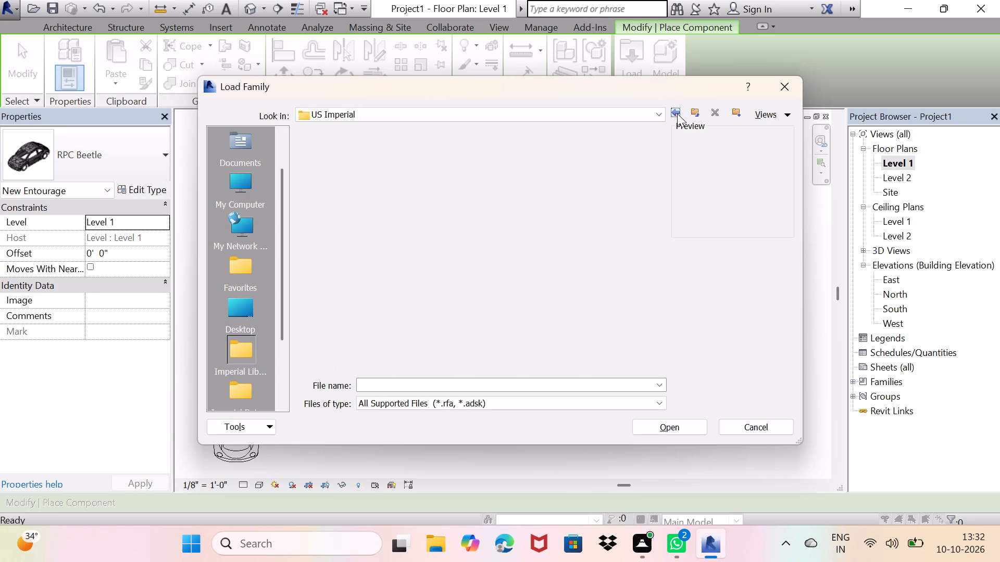
Examine the Structural Framing library's Concrete, Light Gauge Steel and Precast Concrete folders.
scroll(588, 238, "down", 2)
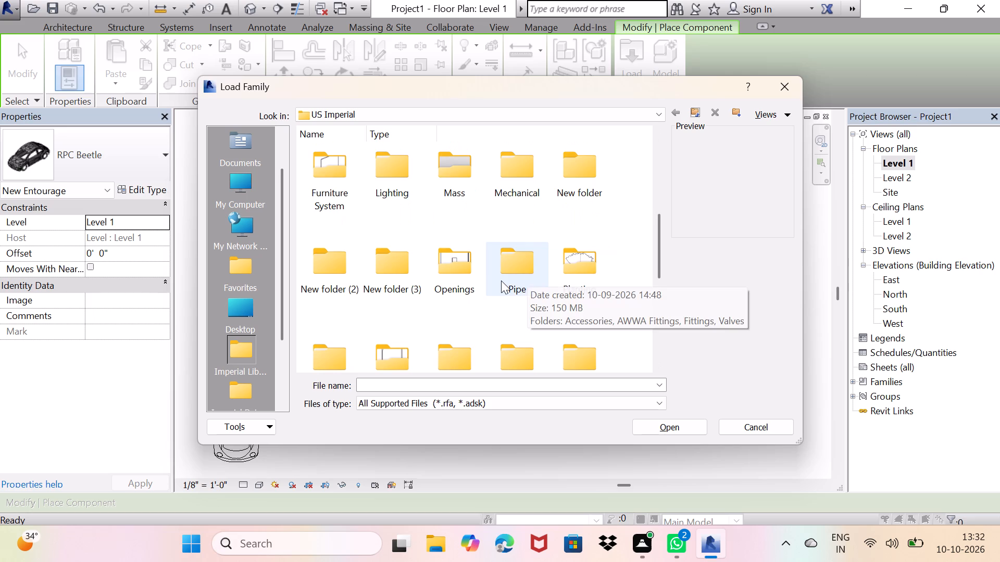
scroll(501, 280, "down", 3)
scroll(499, 271, "up", 1)
scroll(529, 297, "down", 2)
double_click(513, 177)
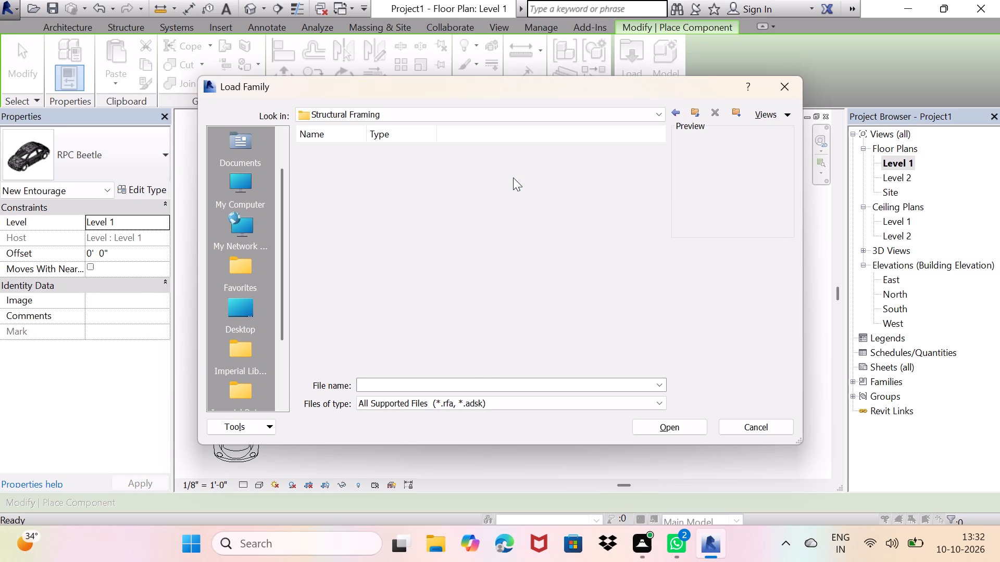
double_click(329, 193)
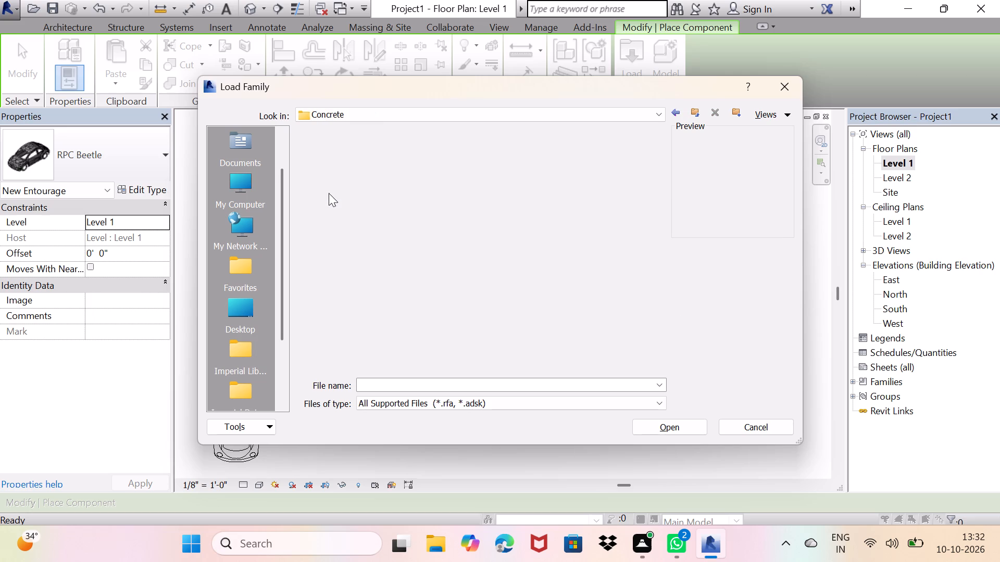
left_click(673, 113)
double_click(394, 184)
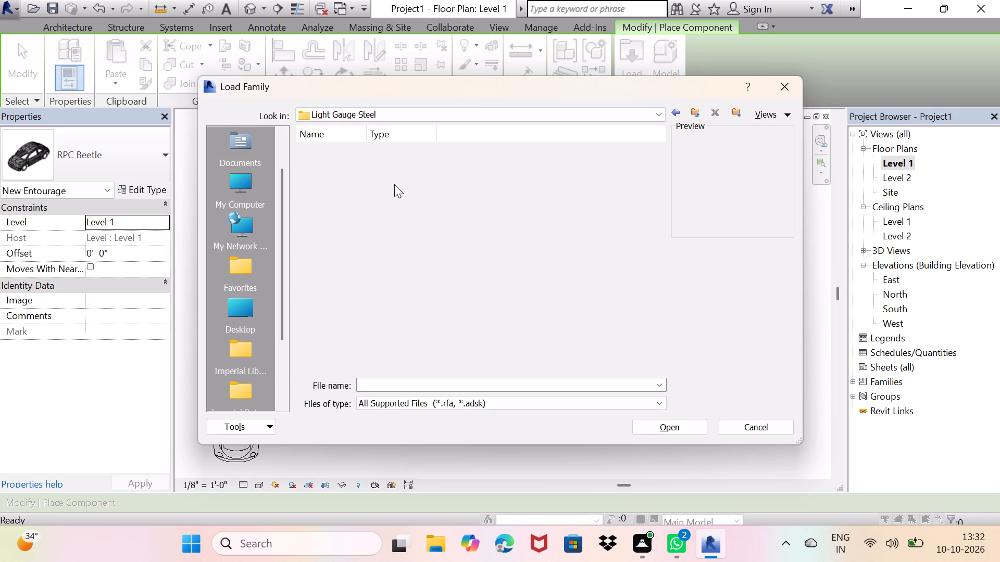
left_click(679, 116)
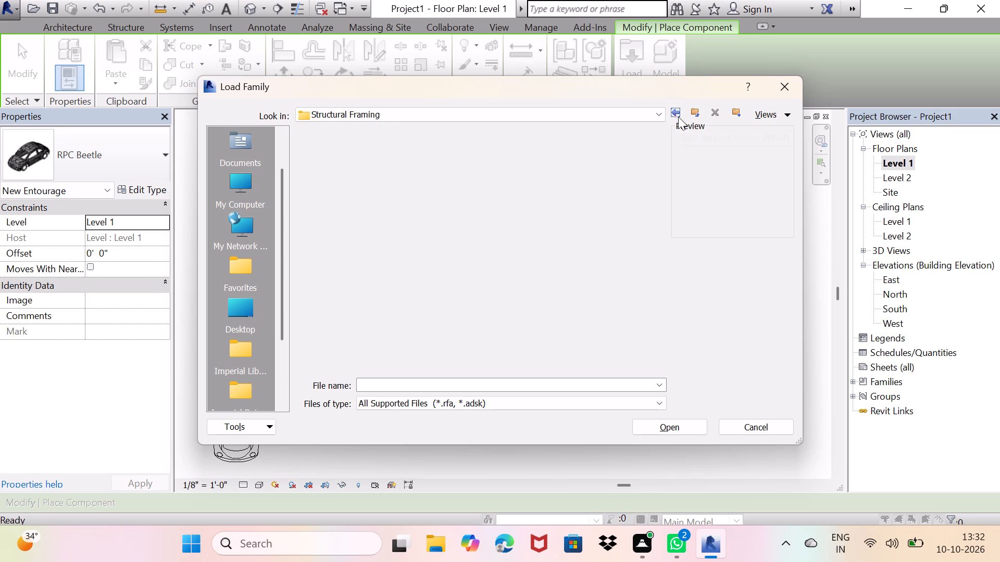
double_click(456, 187)
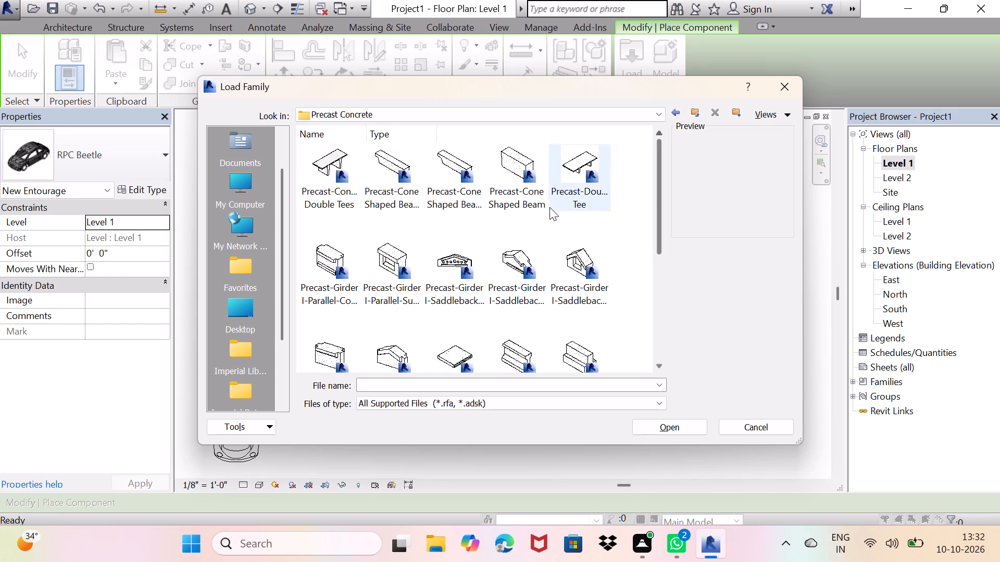
scroll(545, 211, "down", 4)
left_click(680, 111)
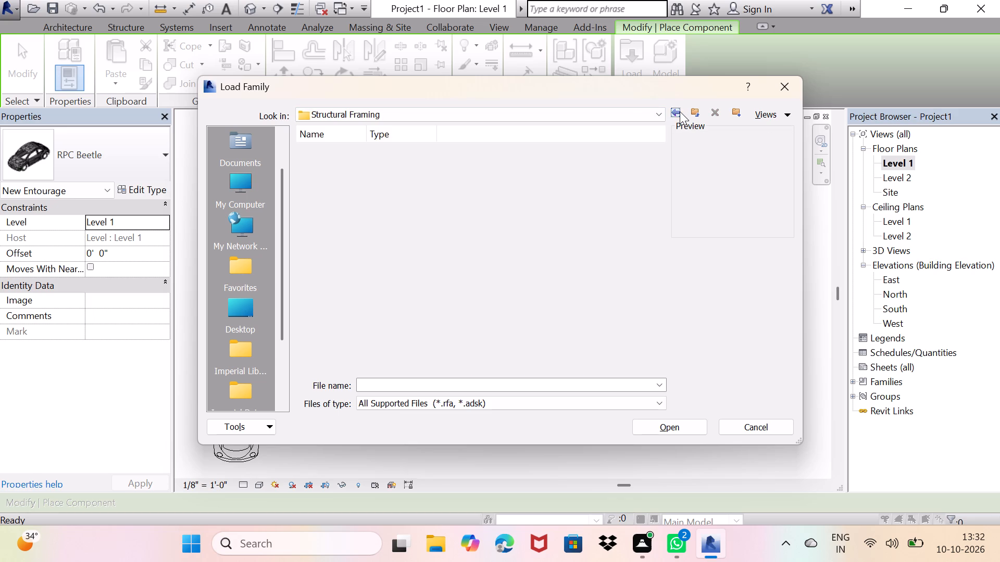
left_click(680, 111)
Browse the Columns and Doors folders and the Conduit library's EMT fittings for a suitable family.
double_click(586, 171)
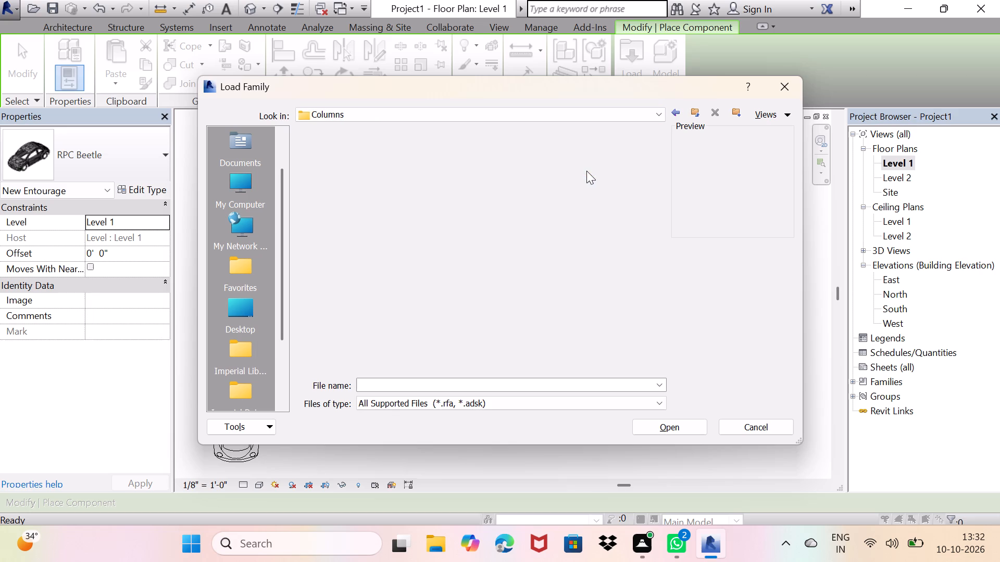
left_click(677, 114)
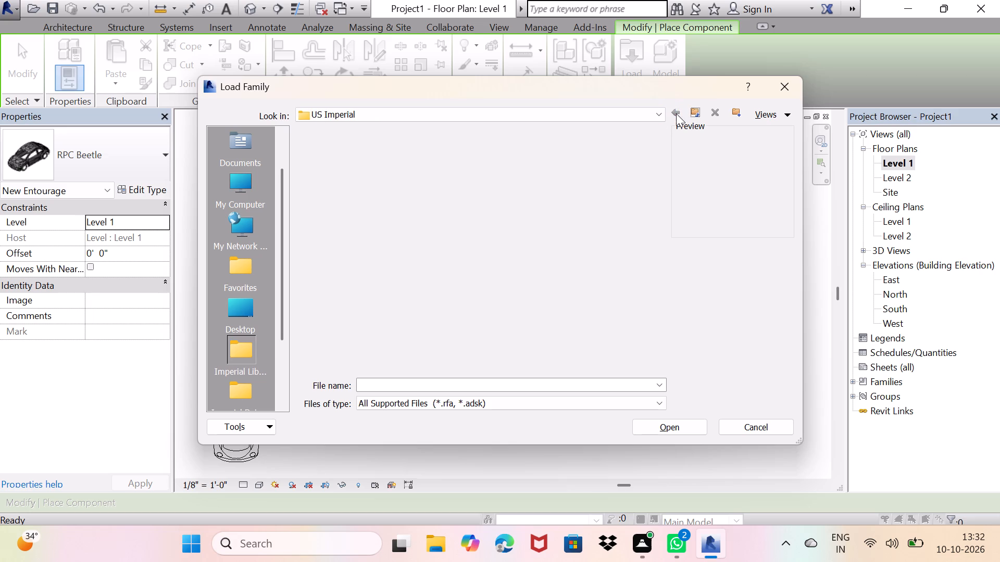
double_click(589, 257)
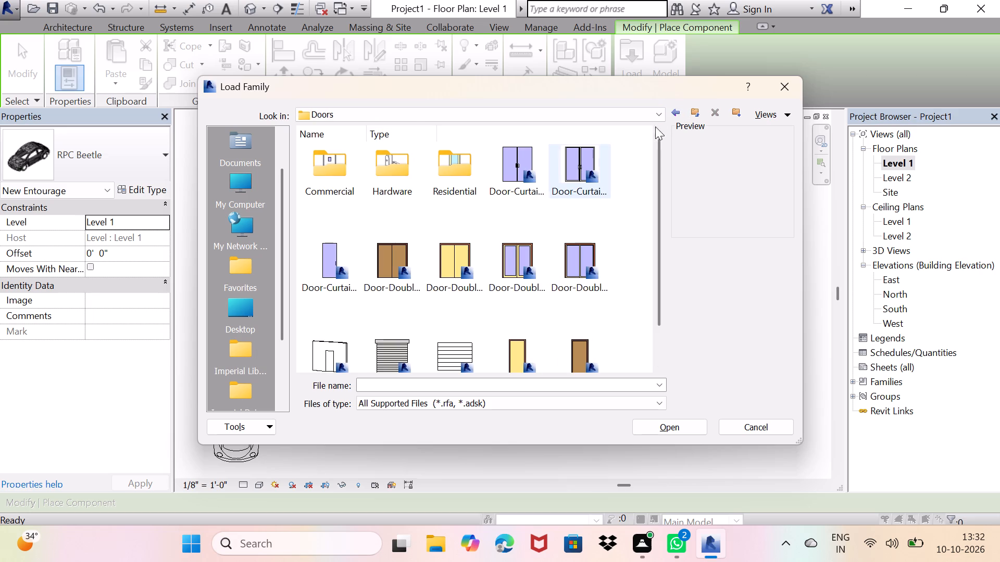
left_click(676, 108)
scroll(319, 337, "down", 1)
scroll(342, 236, "up", 1)
double_click(339, 284)
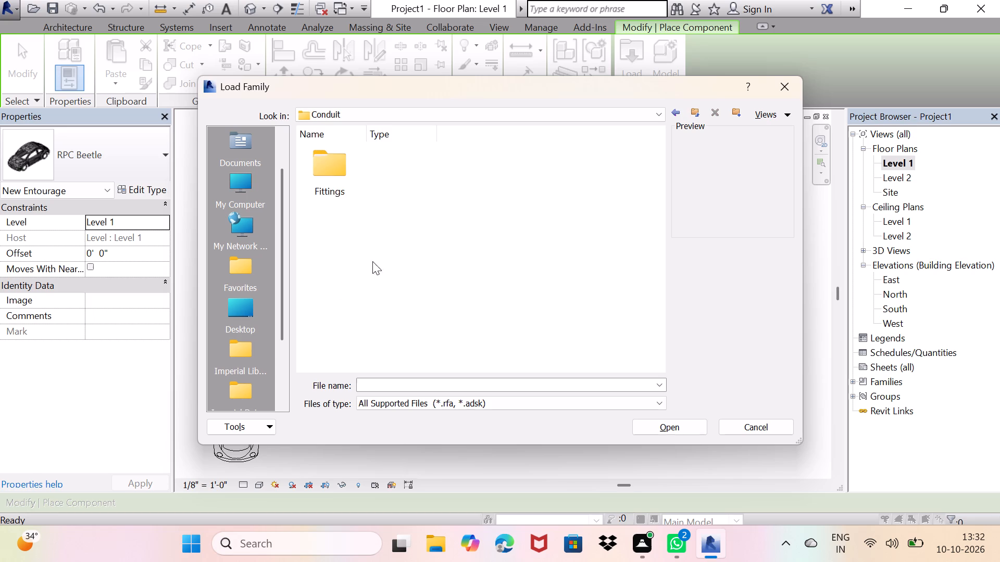
double_click(333, 180)
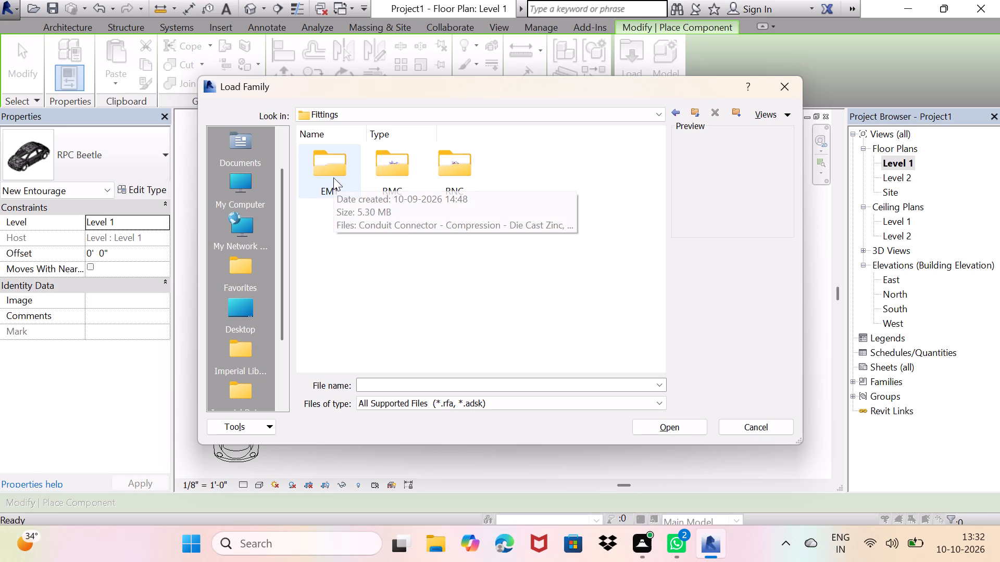
double_click(321, 186)
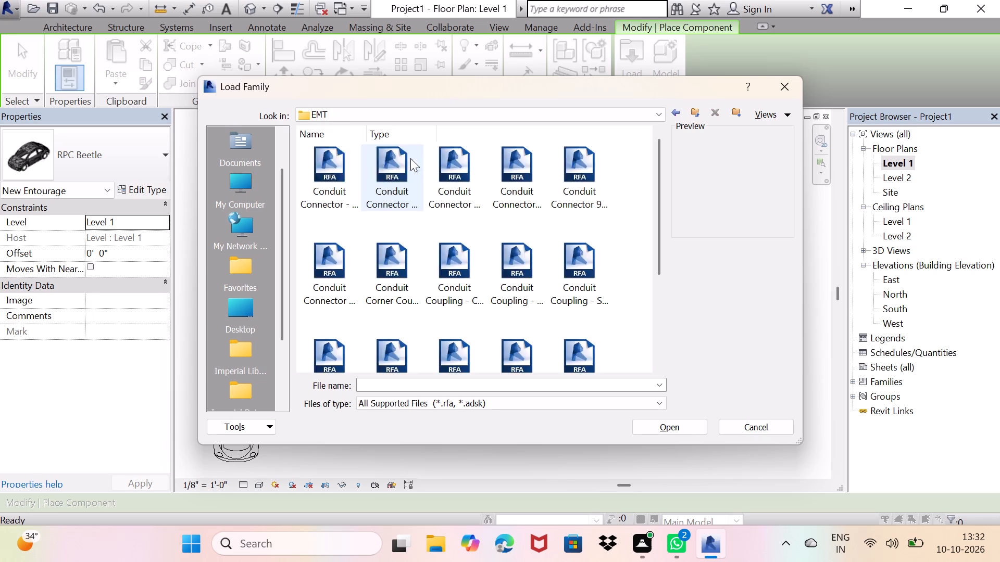
left_click(670, 111)
left_click(670, 112)
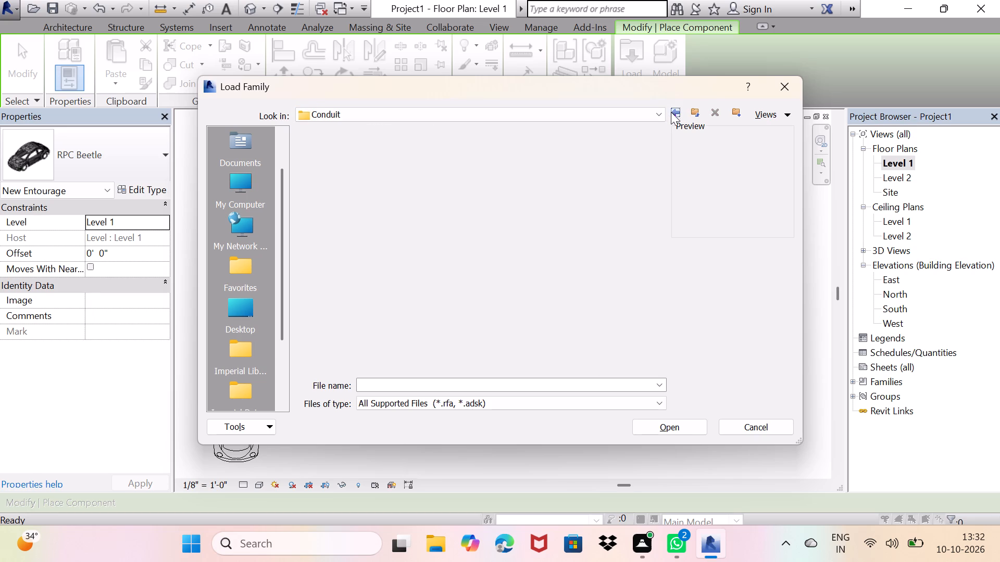
left_click(678, 114)
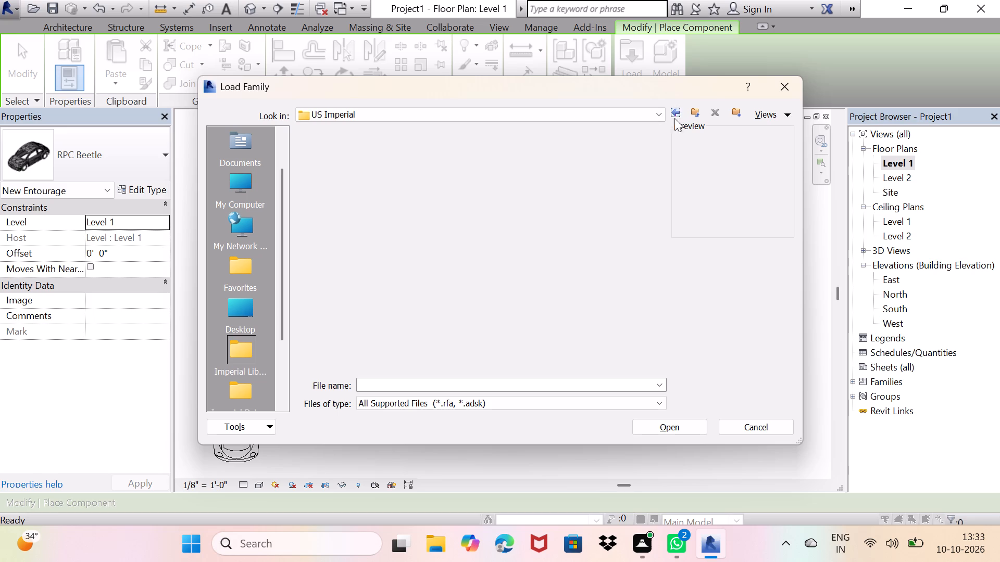
Examine the panel families in the Curtain Panel By Pattern and Curtain Wall Panels folders.
double_click(400, 282)
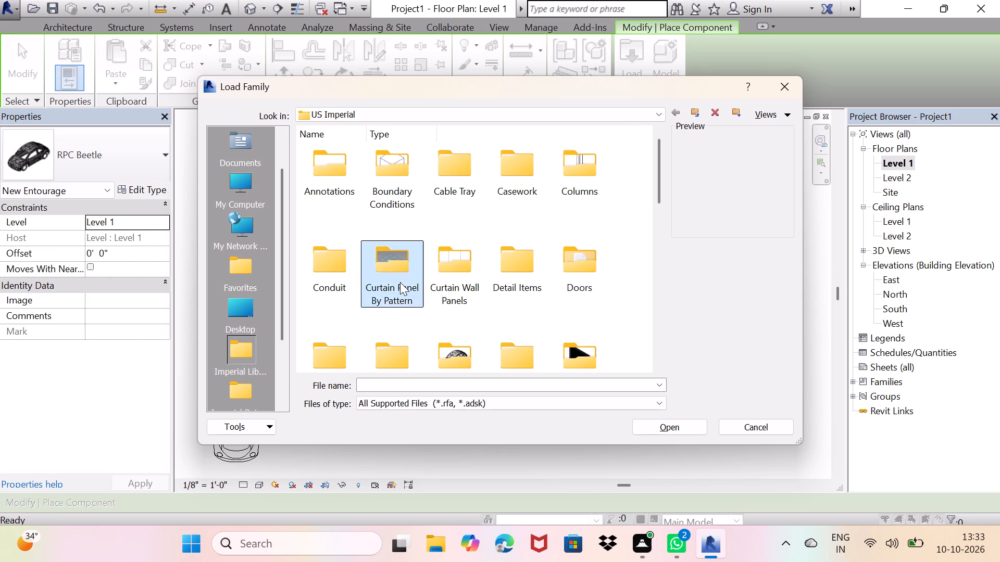
scroll(422, 249, "down", 3)
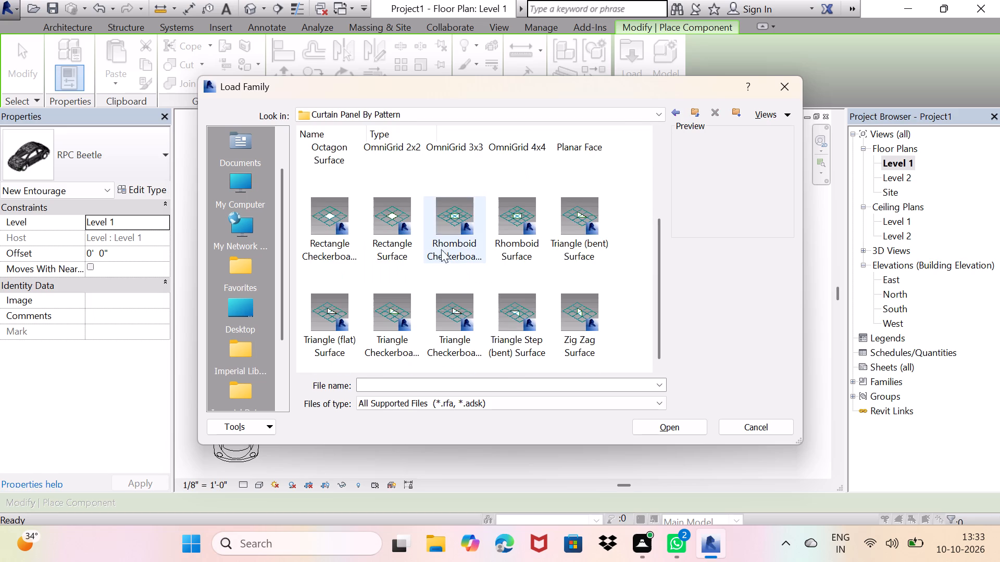
scroll(451, 245, "down", 2)
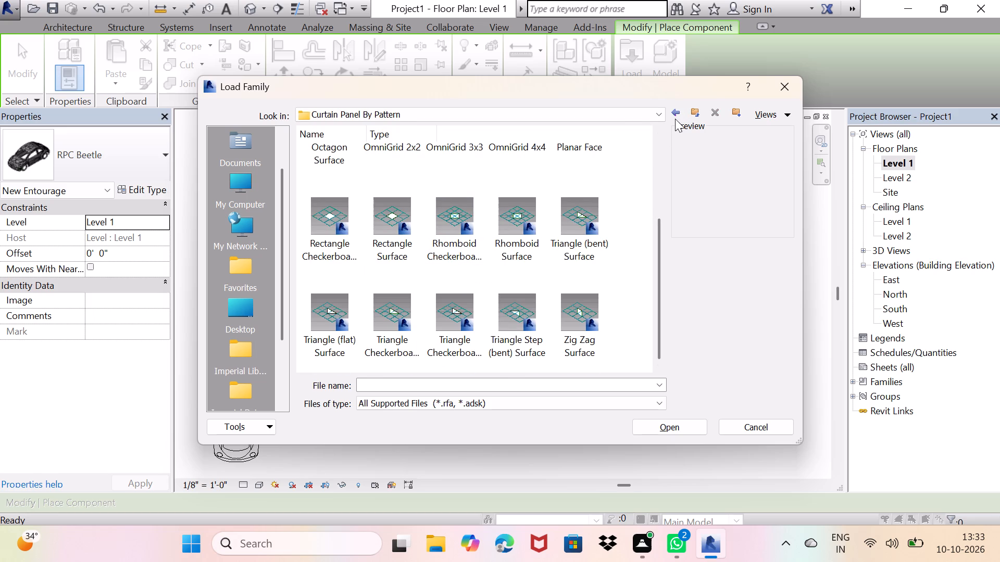
left_click(675, 114)
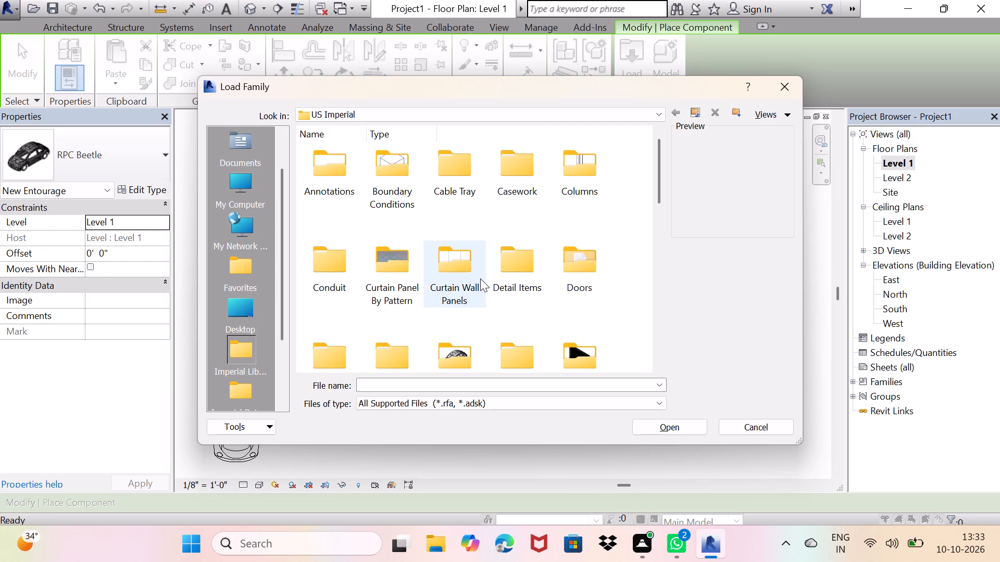
double_click(480, 278)
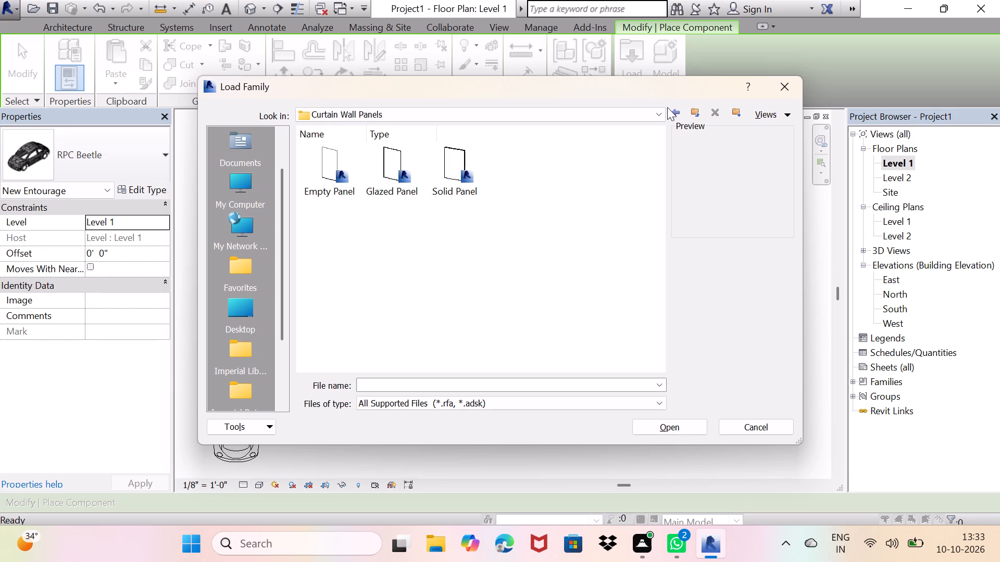
left_click(672, 111)
Look over the Detail Items divisions and the contents of the Div 06-Wood and Plastic folder.
double_click(521, 264)
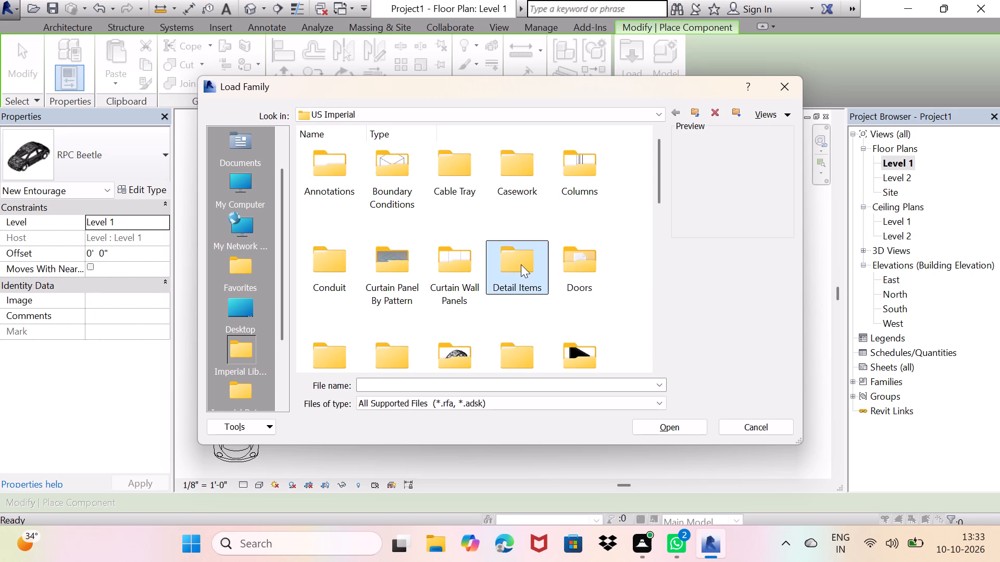
scroll(498, 205, "down", 1)
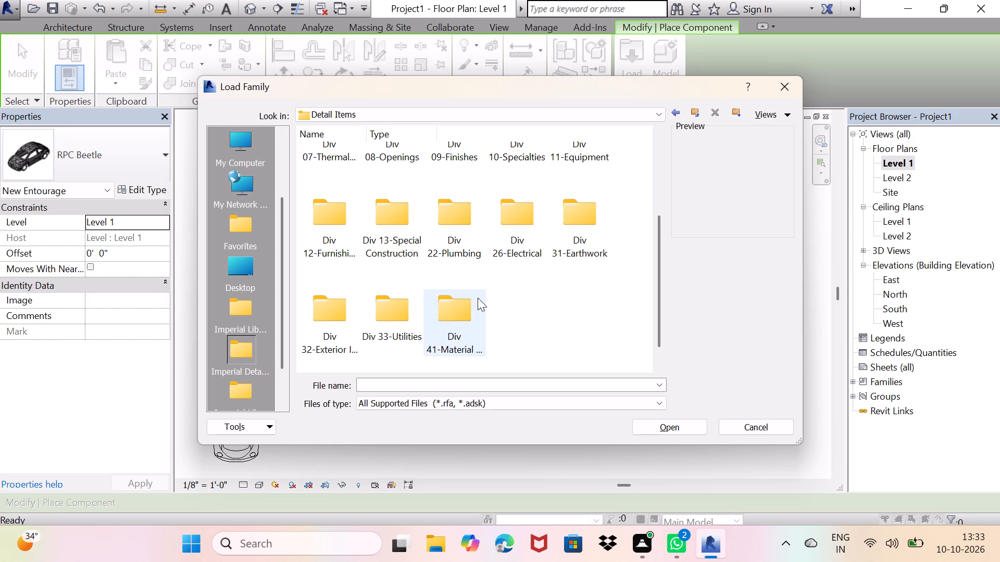
scroll(478, 298, "up", 1)
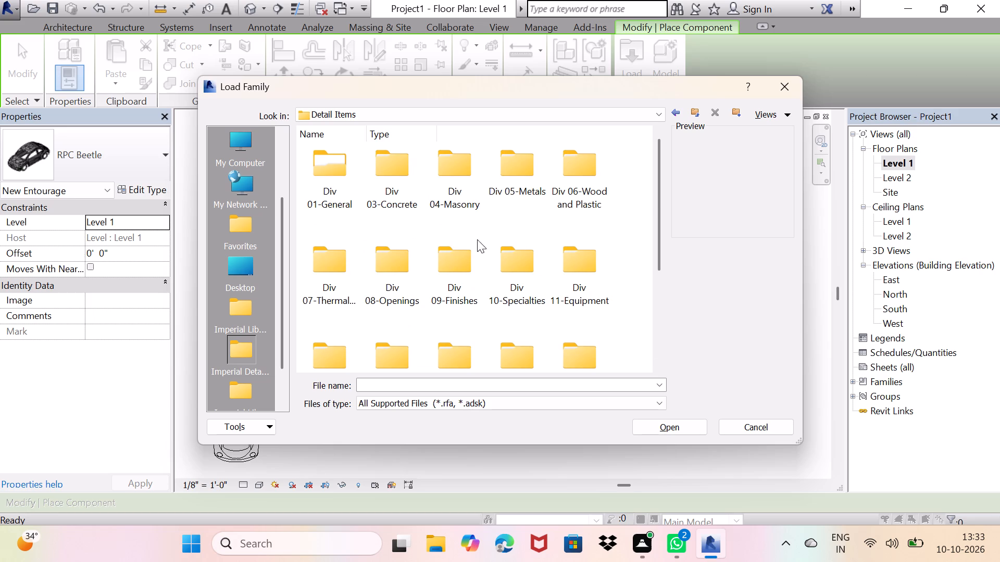
double_click(573, 162)
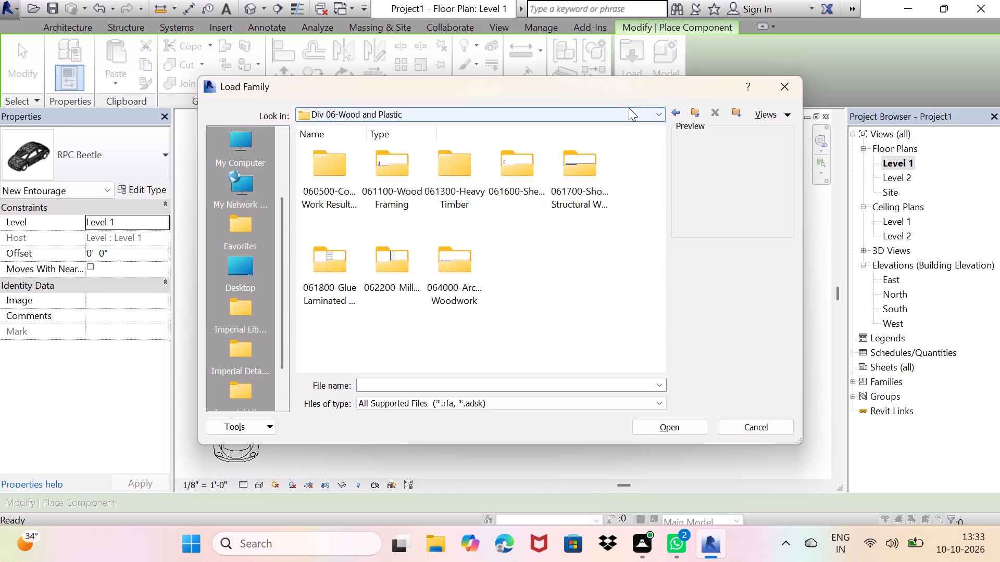
left_click(674, 110)
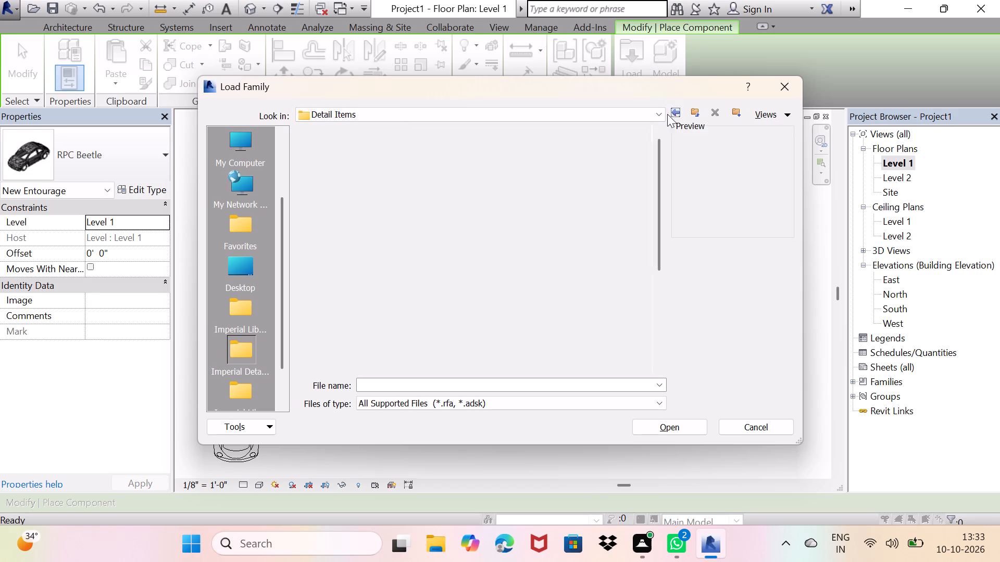
Examine the concrete block detail families in Div 04-Masonry's 042200-Concrete Unit Masonry folder.
double_click(456, 181)
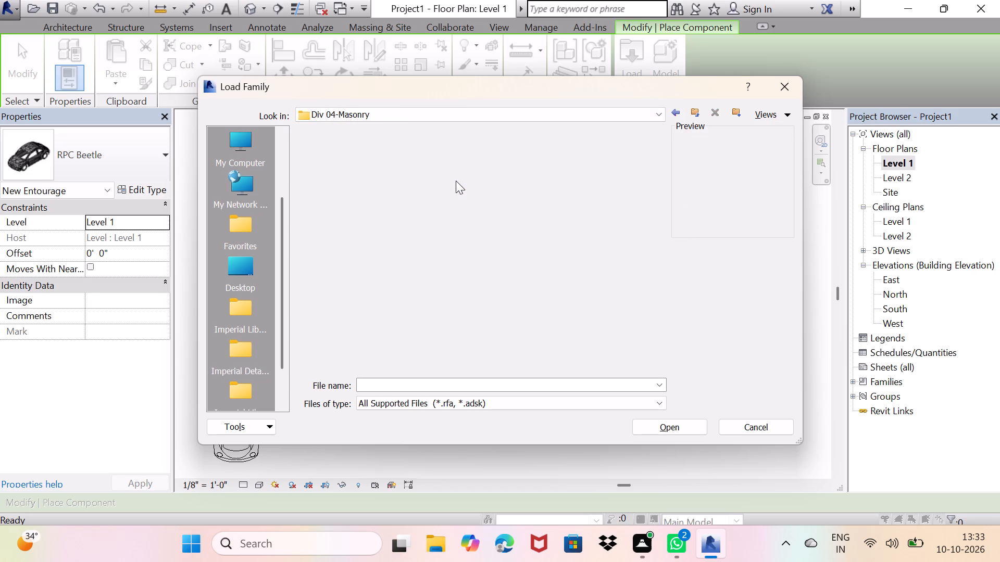
double_click(521, 170)
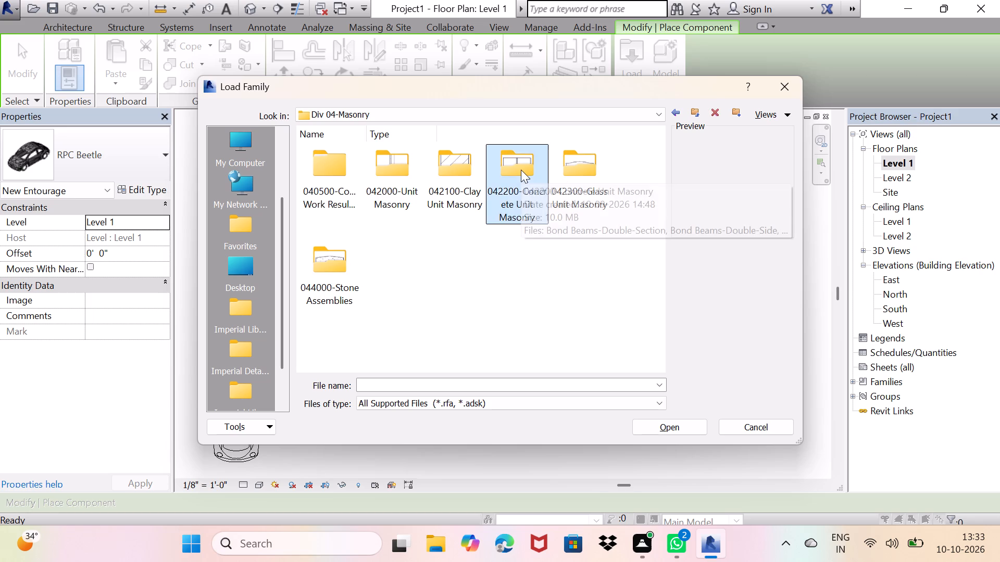
scroll(527, 172, "down", 2)
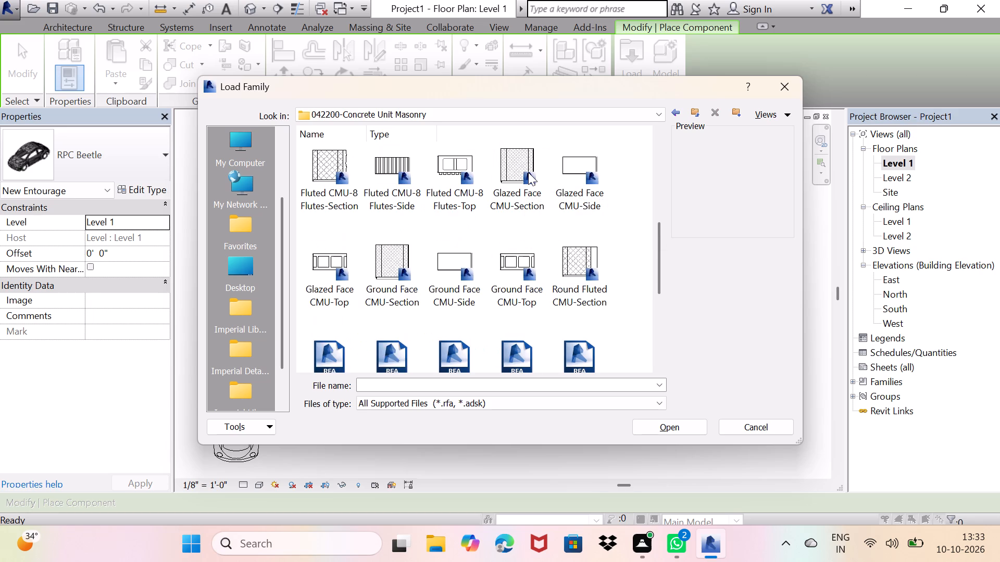
scroll(528, 172, "down", 3)
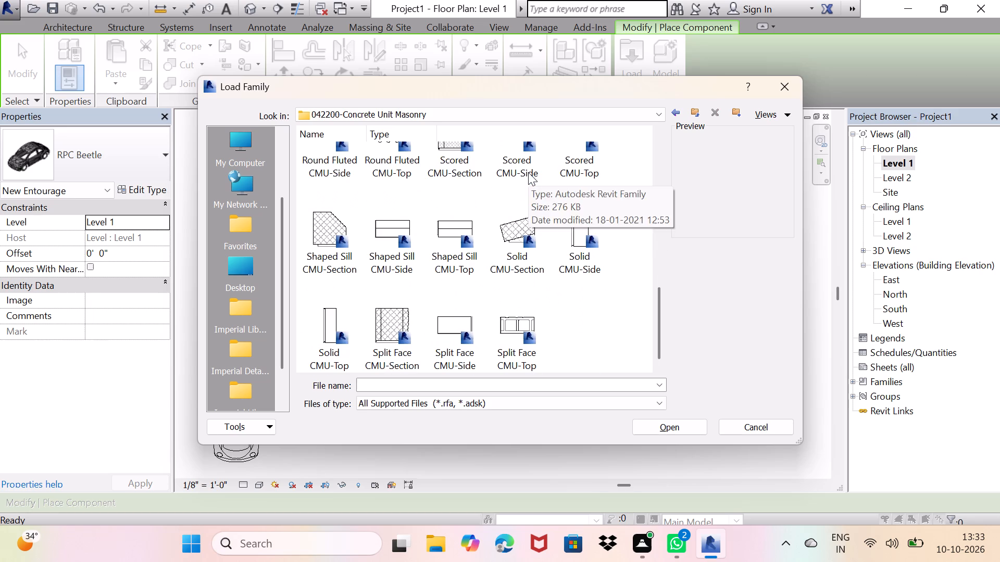
scroll(528, 172, "down", 1)
scroll(528, 172, "up", 5)
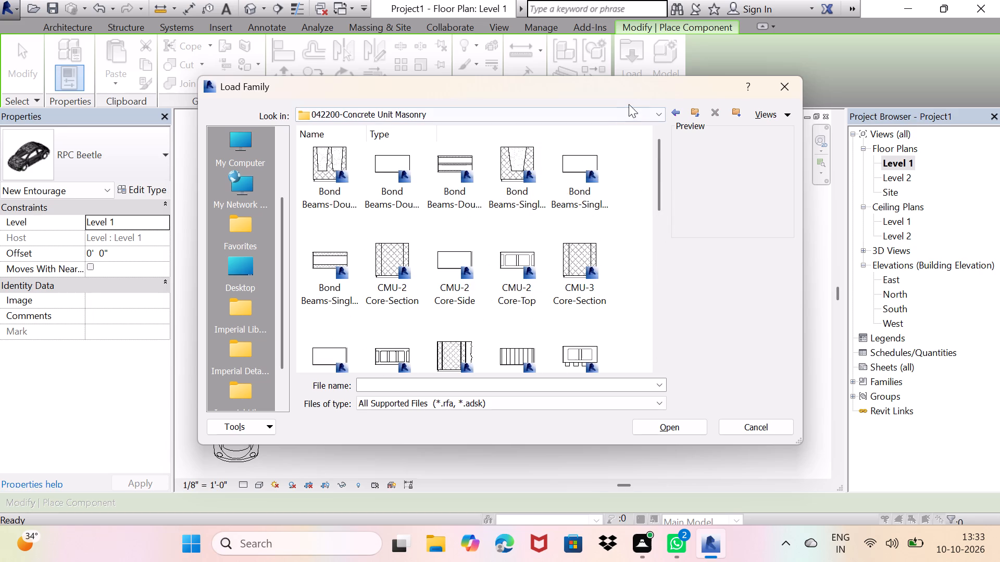
left_click(673, 111)
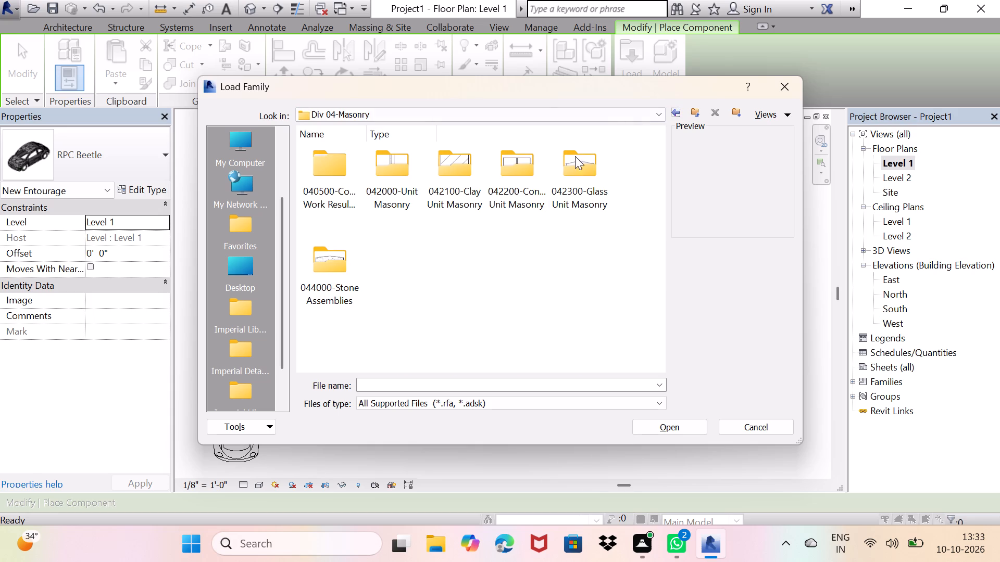
Examine the Masonry Accessories and Masonry Mortaring folders within 040500-Common Work Results for Masonry.
double_click(346, 172)
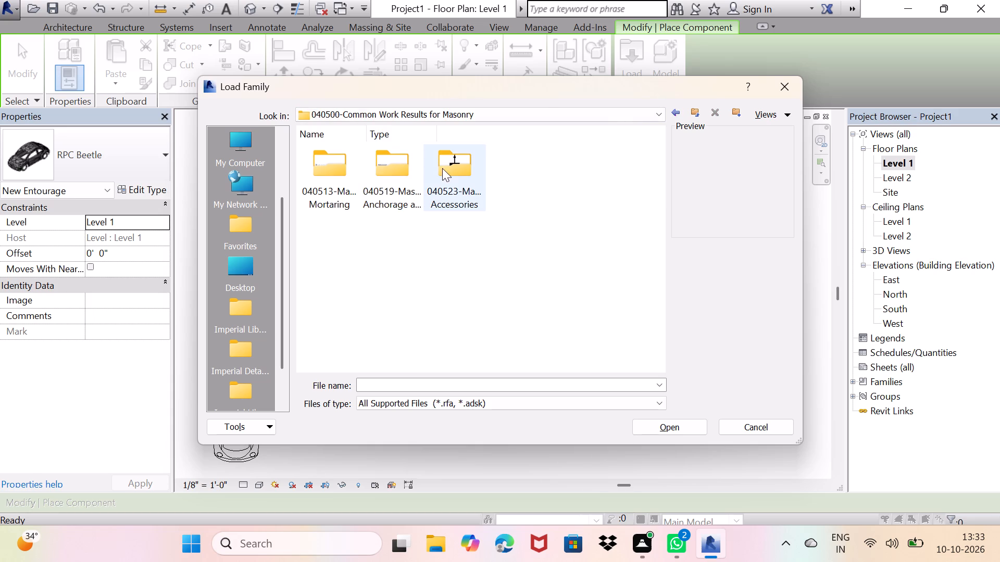
left_click(678, 111)
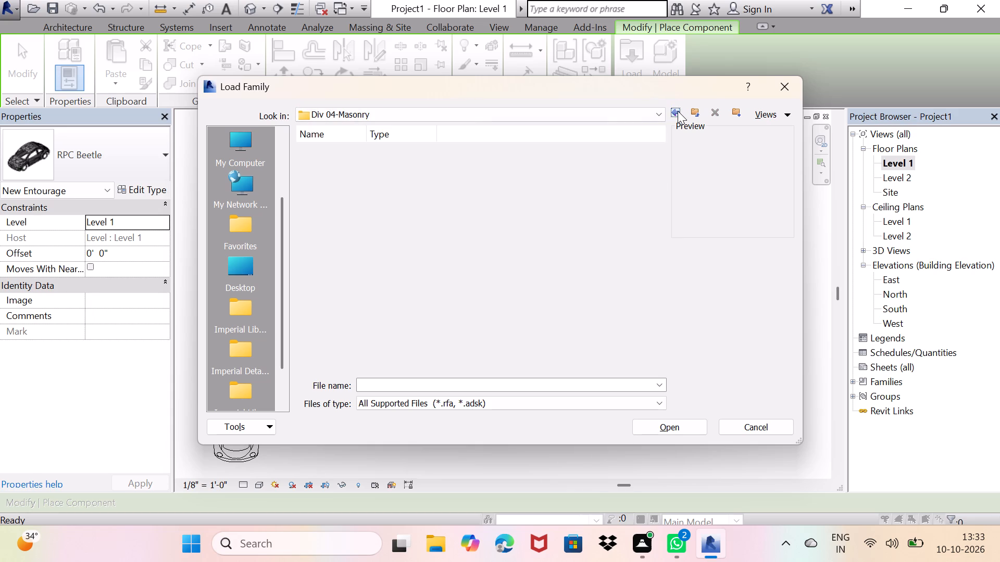
double_click(353, 177)
double_click(455, 165)
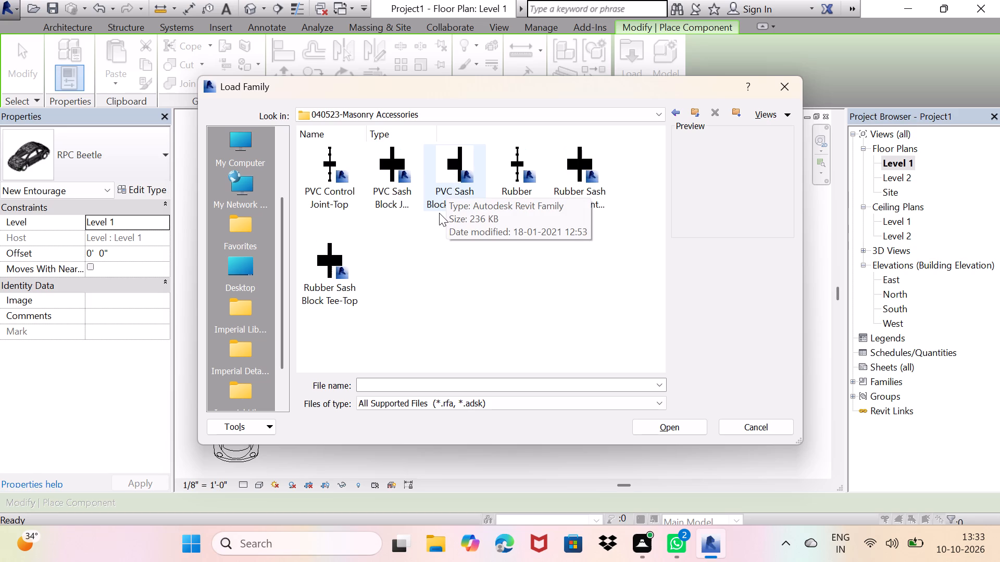
scroll(438, 213, "up", 2)
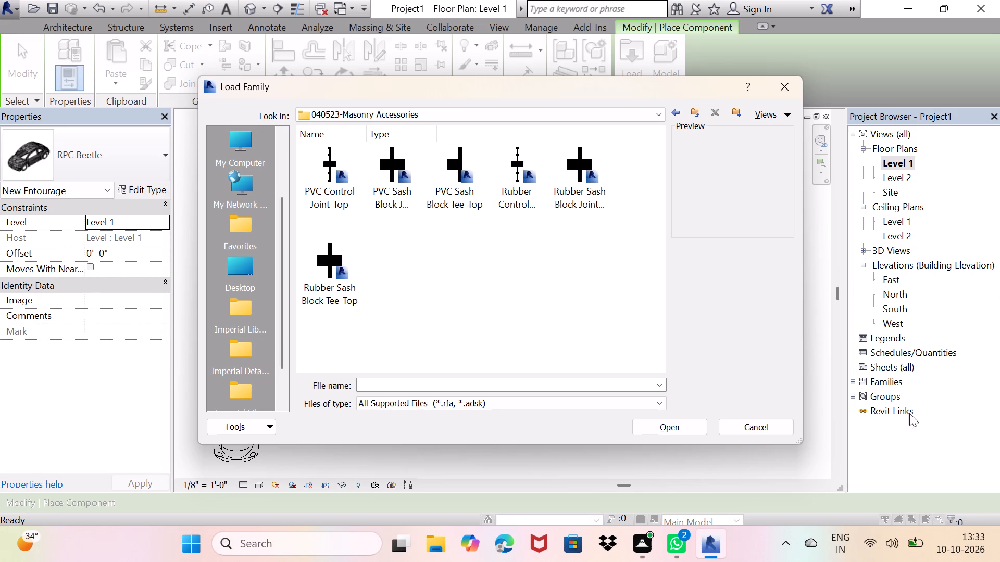
scroll(484, 244, "down", 1)
scroll(484, 244, "up", 1)
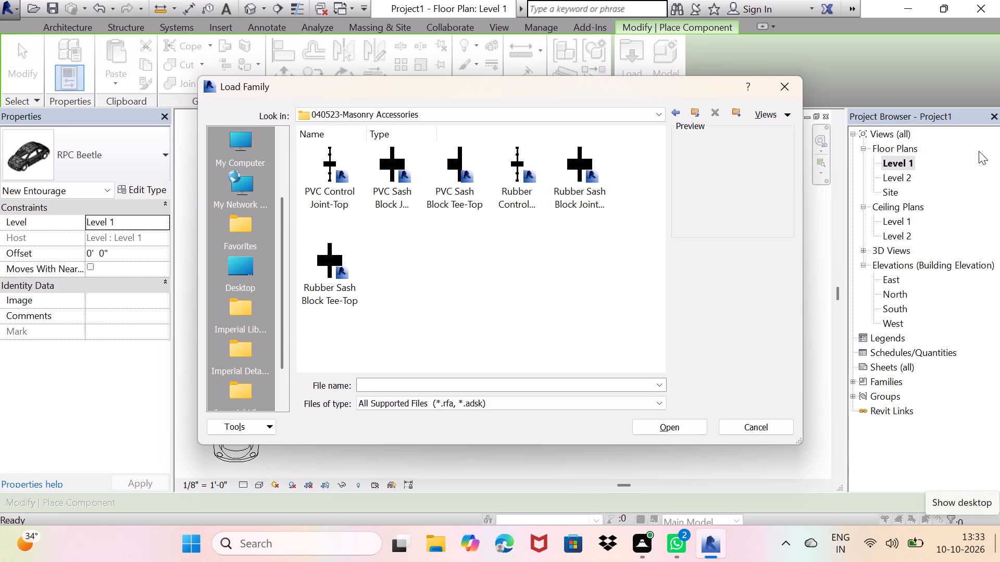
left_click(678, 112)
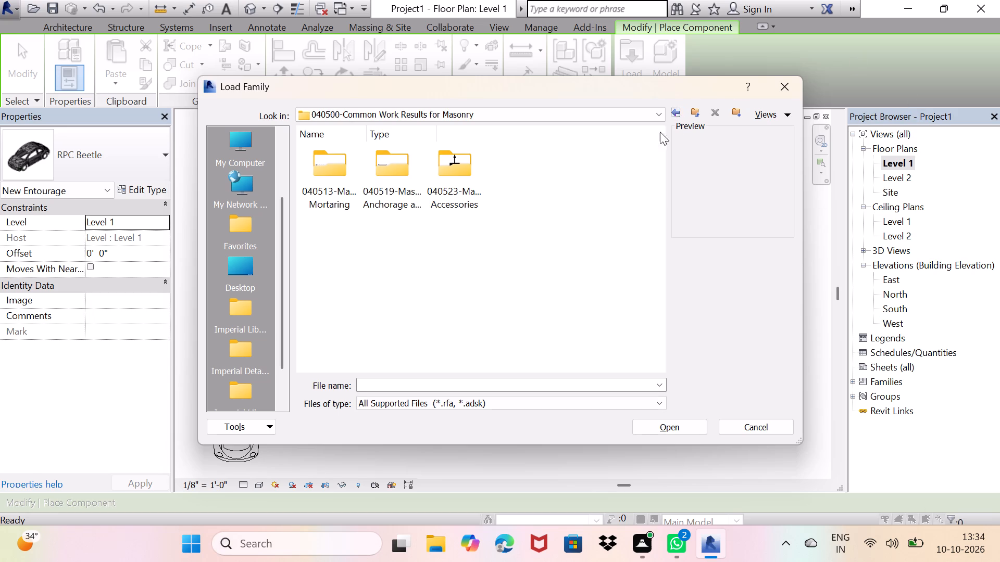
double_click(326, 150)
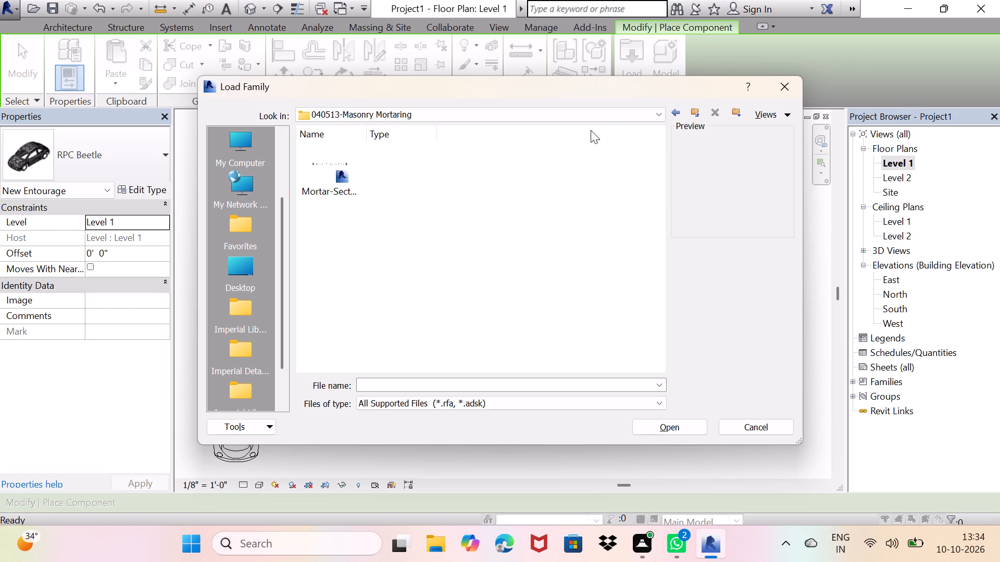
left_click(676, 109)
left_click(676, 109)
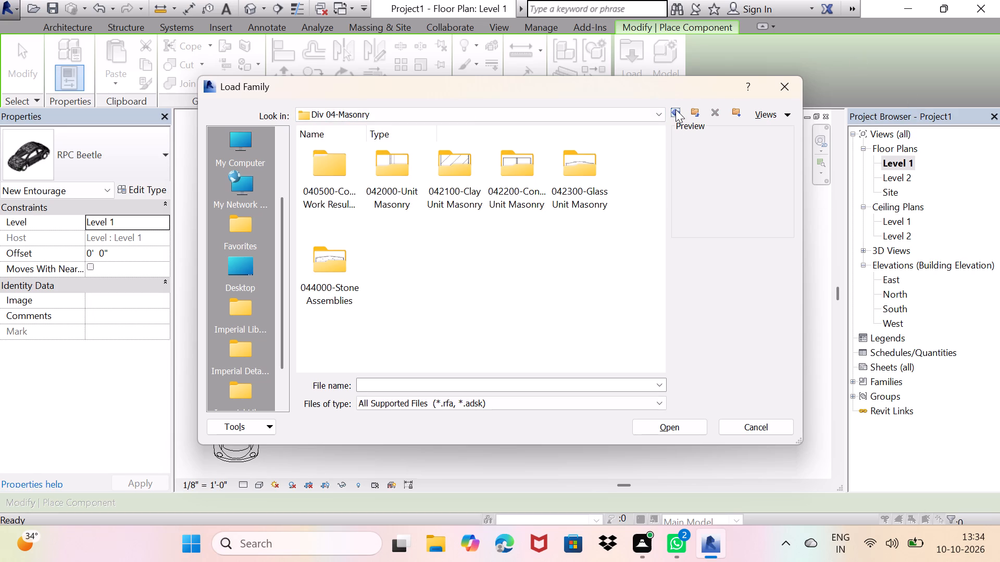
left_click(676, 109)
Examine the Manufactured Wood Casework and Countertops detail families in the Div 12-Furnishings casework folder.
scroll(519, 229, "down", 1)
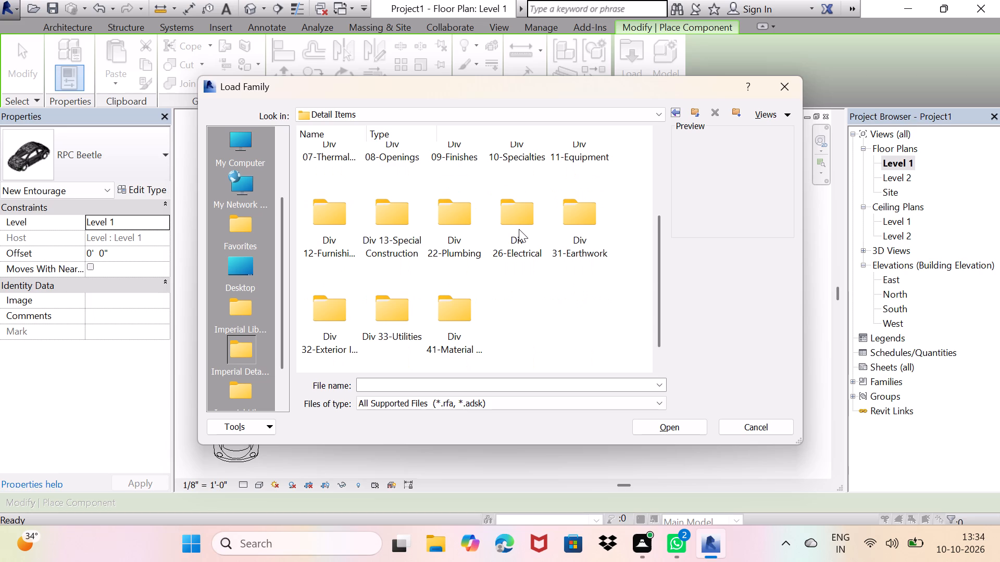
scroll(519, 229, "down", 1)
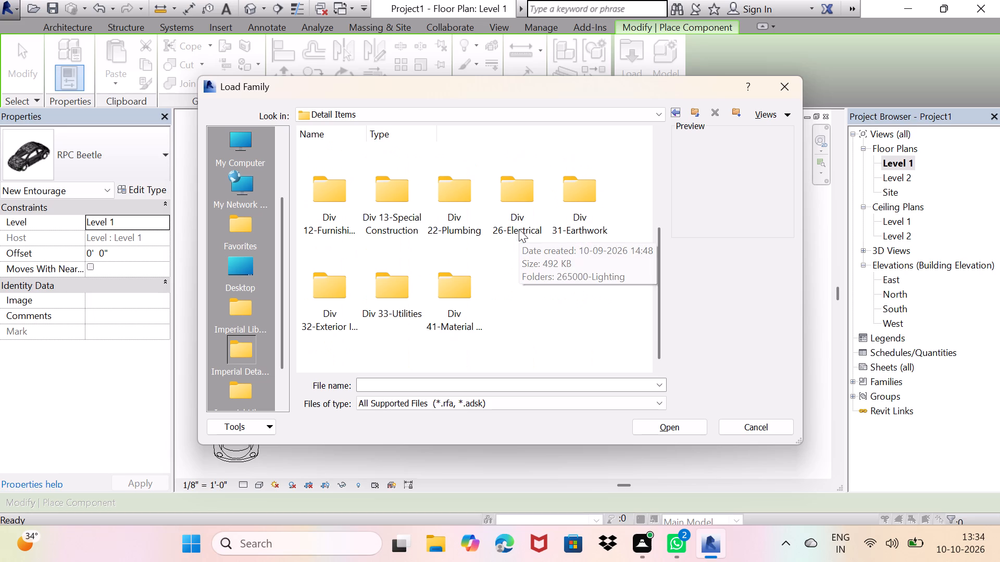
double_click(335, 196)
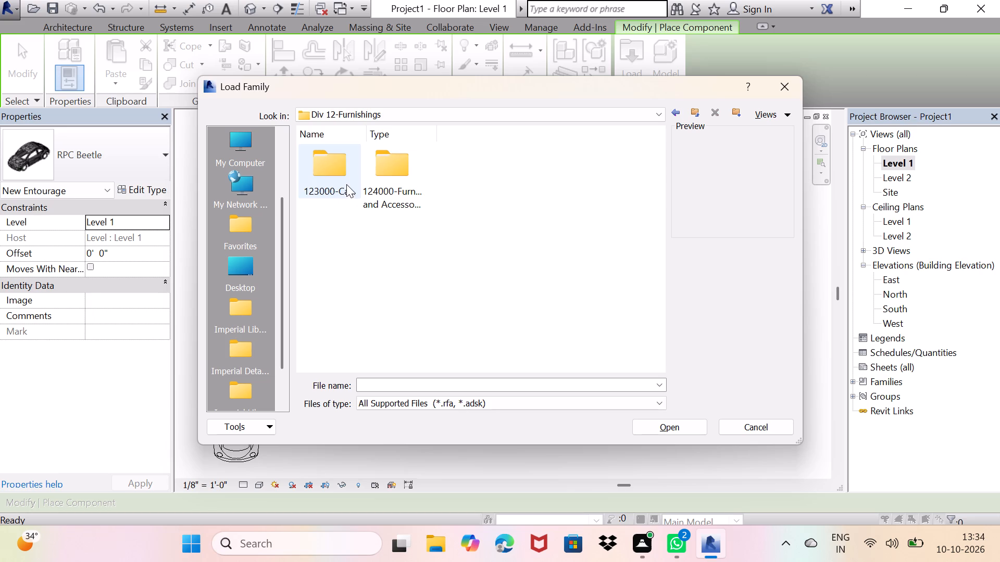
double_click(342, 182)
double_click(337, 182)
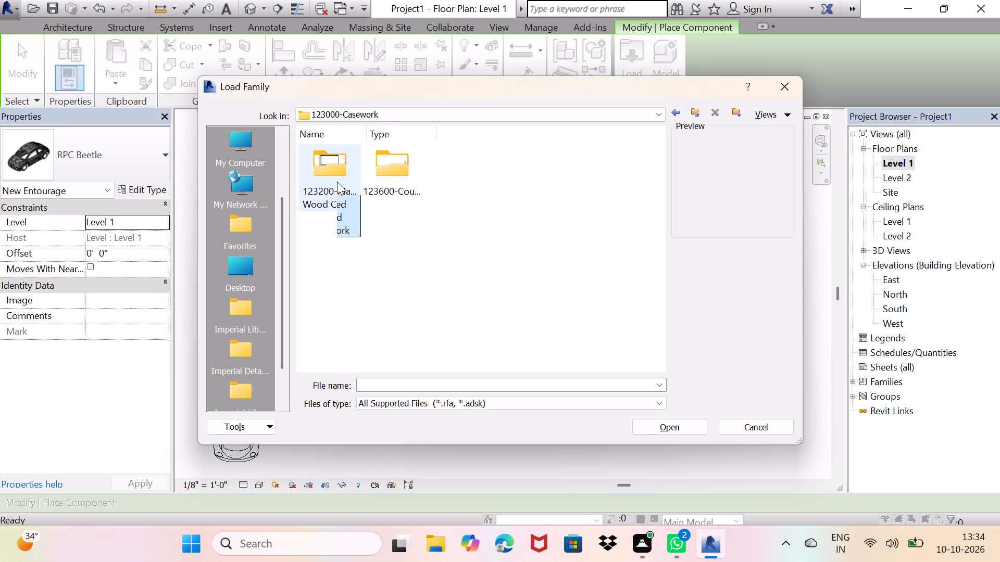
left_click(680, 113)
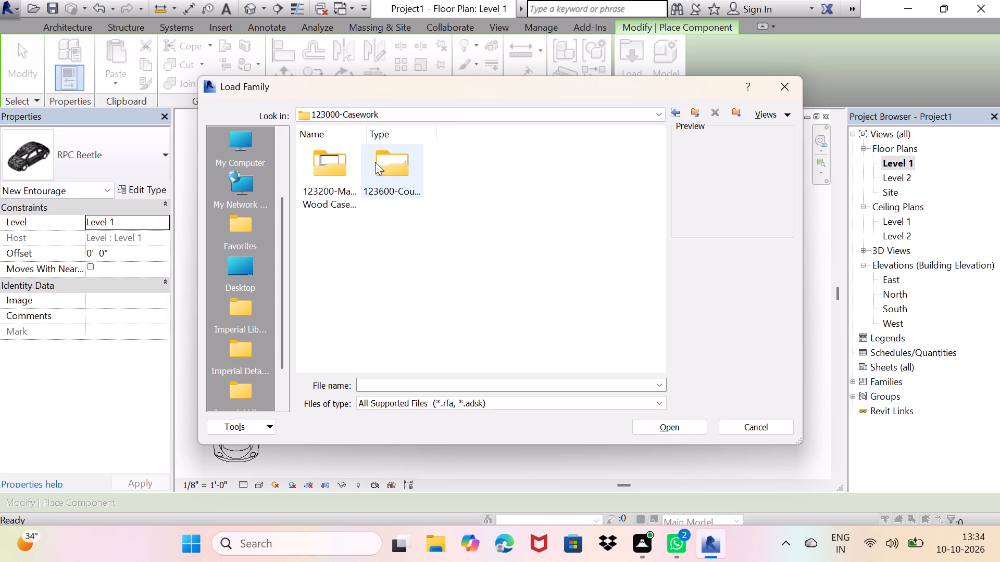
double_click(402, 158)
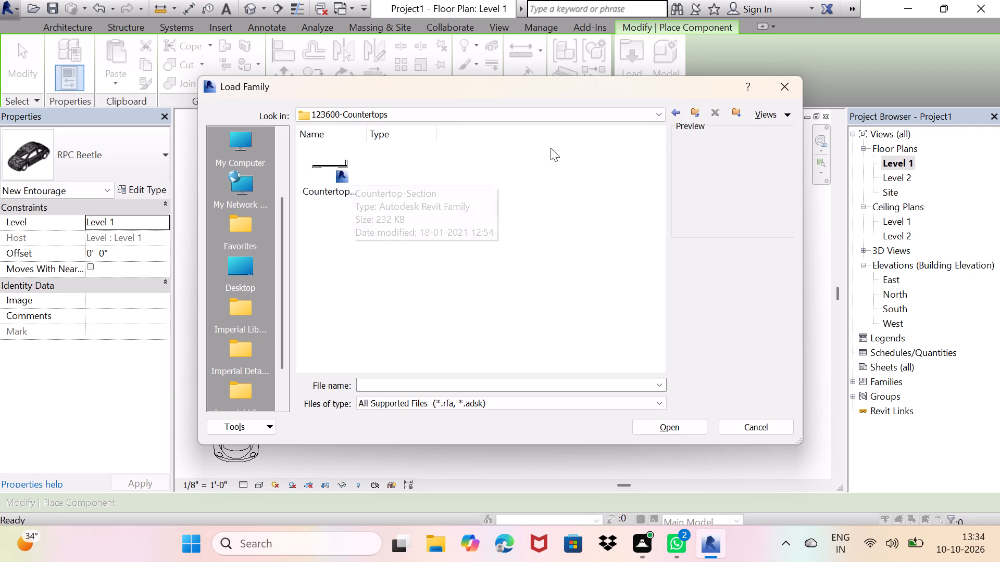
left_click(677, 112)
left_click(677, 112)
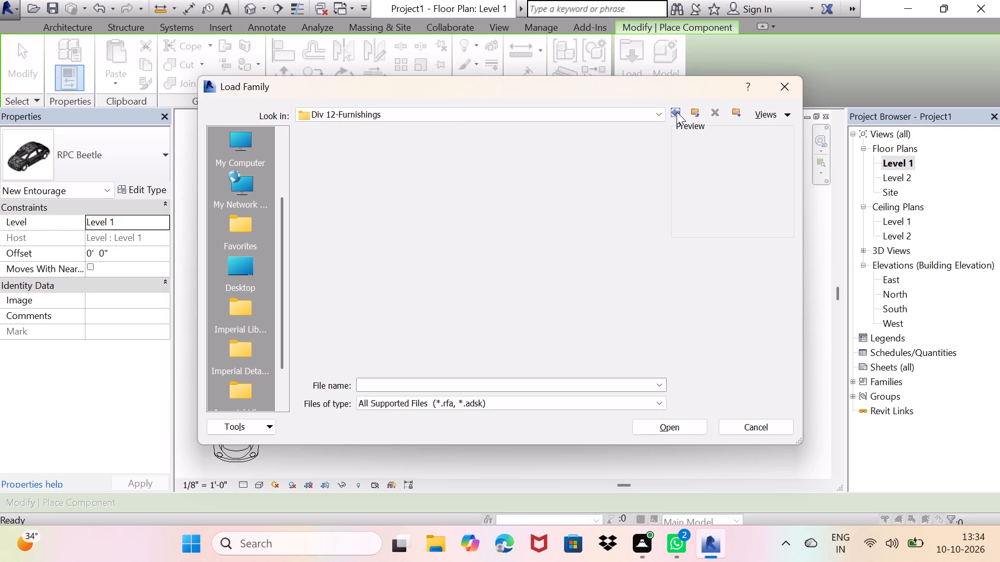
left_click(677, 112)
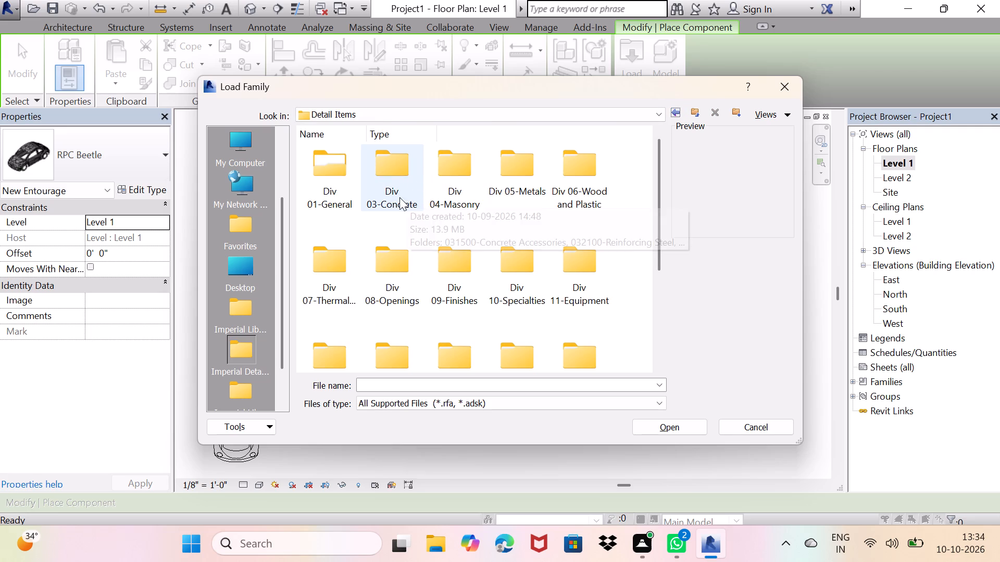
Examine the detail families in the 334600-Subdrainage folder of Div 33-Utilities.
scroll(353, 191, "down", 1)
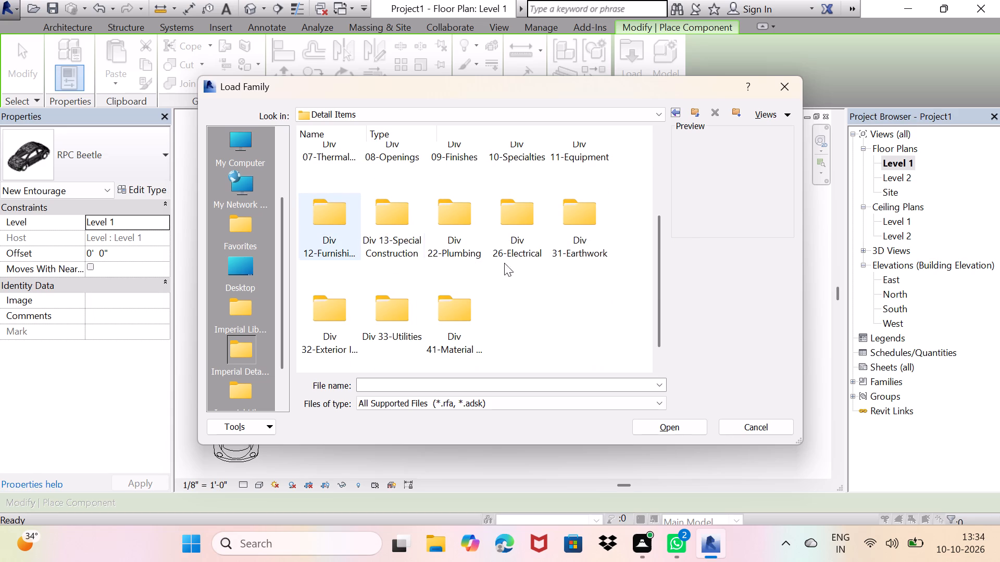
scroll(459, 257, "down", 1)
double_click(402, 289)
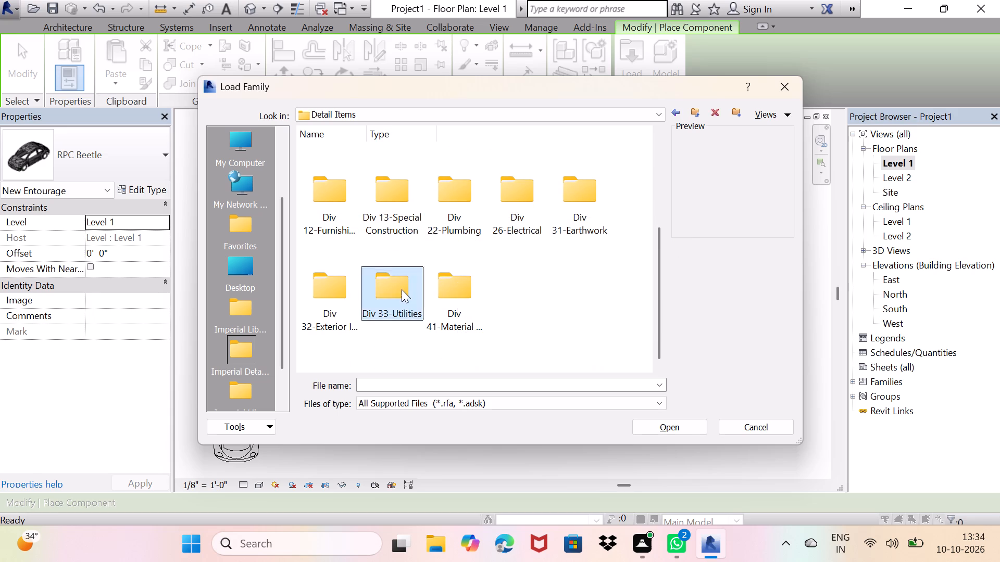
double_click(337, 173)
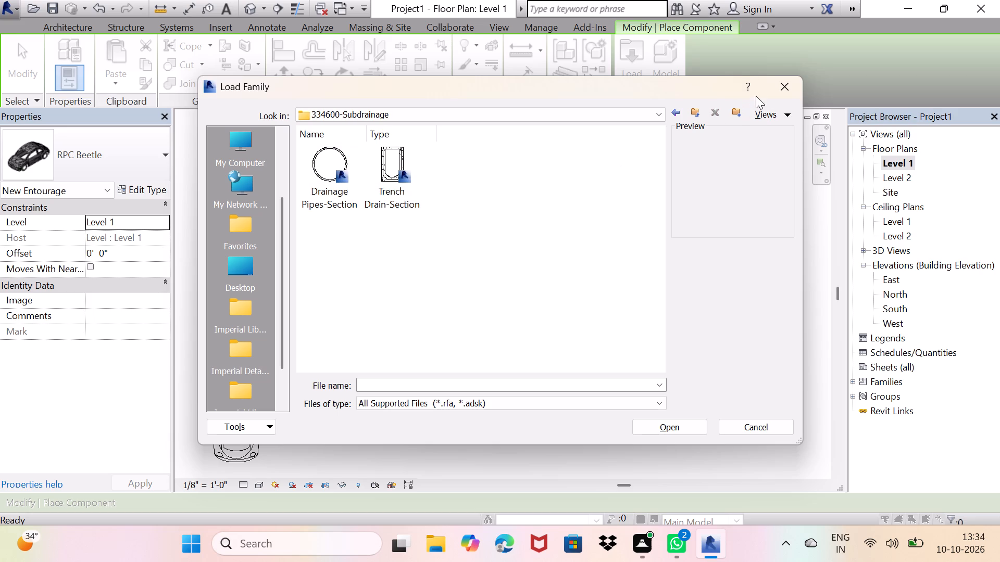
Leave the Detail Items folders and examine the window families in the US Imperial library's Windows folder.
left_click(684, 110)
left_click(672, 112)
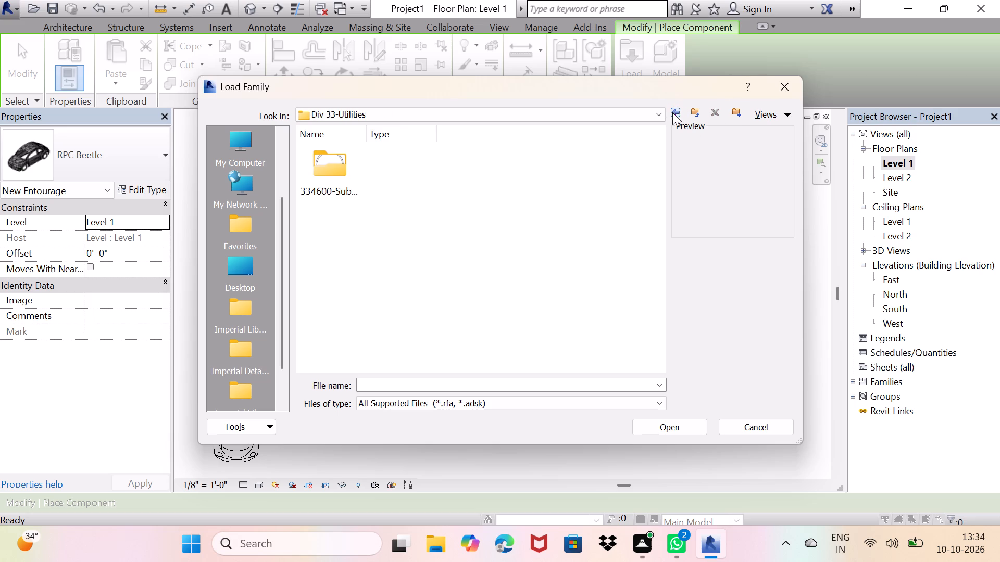
left_click(672, 112)
left_click(738, 112)
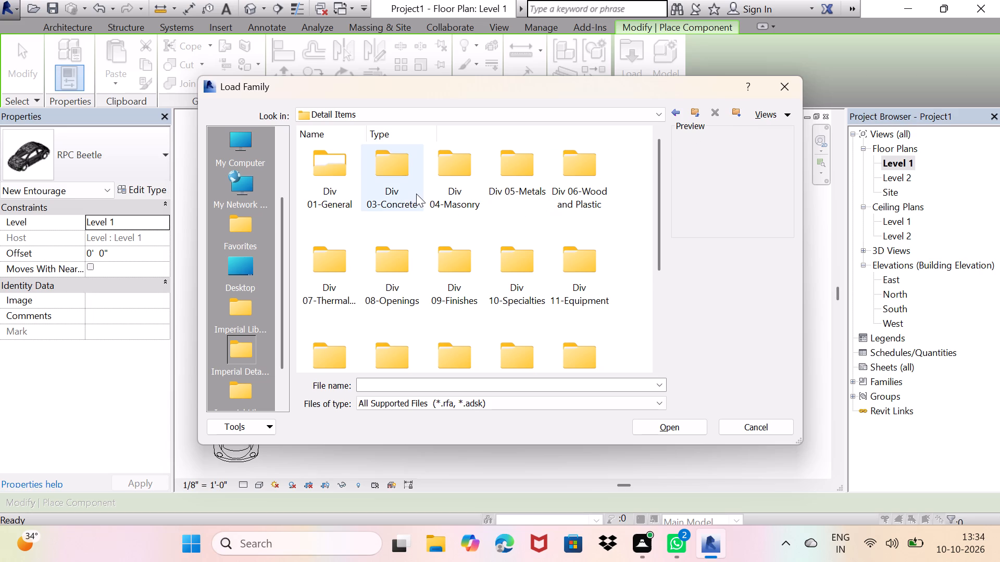
scroll(416, 193, "down", 3)
scroll(416, 193, "up", 4)
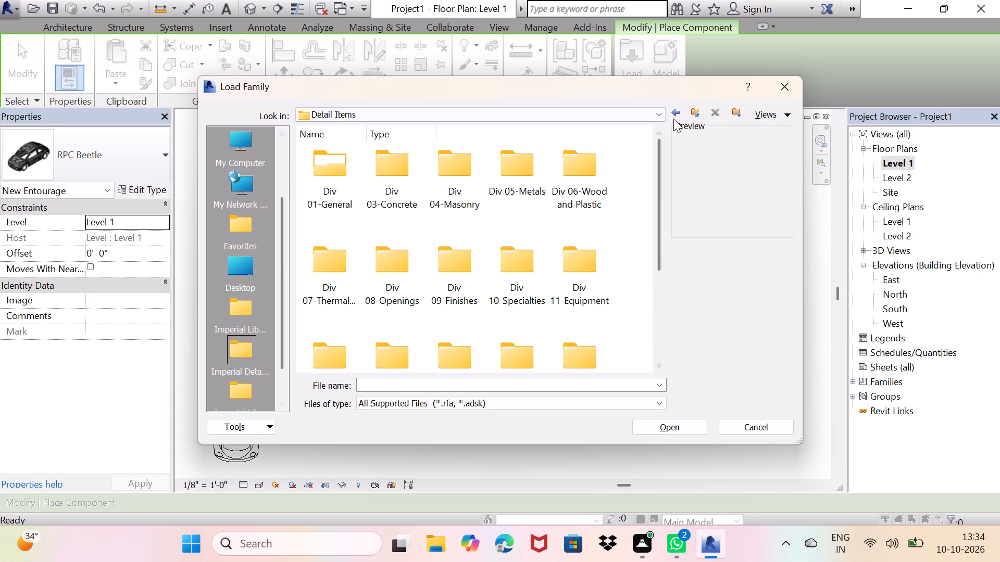
left_click(674, 112)
scroll(489, 199, "down", 2)
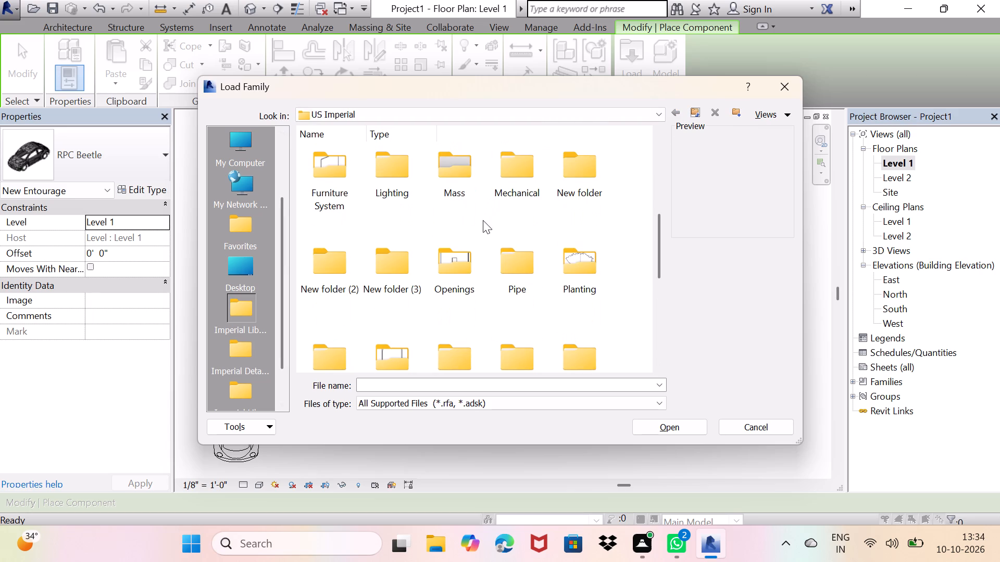
scroll(476, 241, "down", 4)
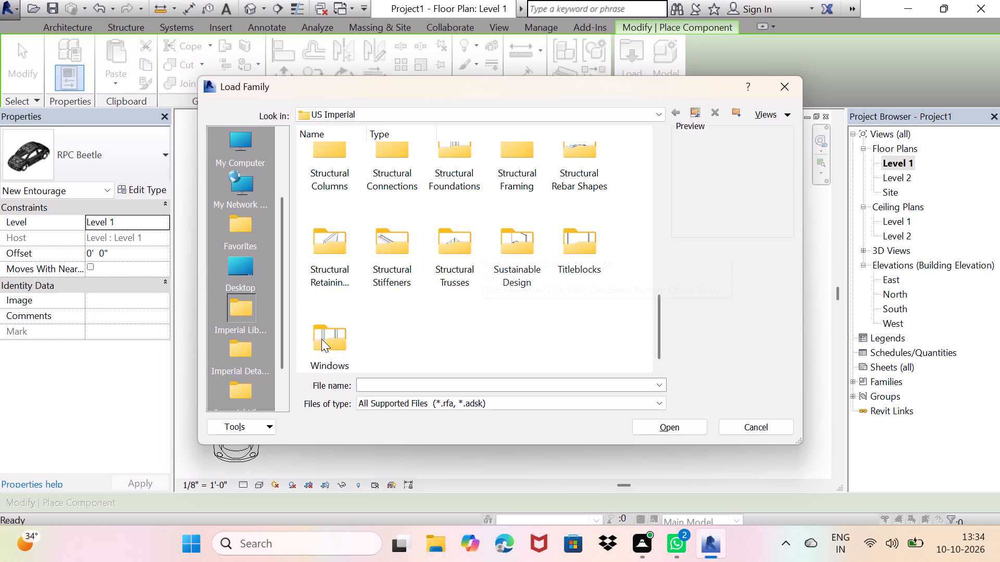
double_click(321, 339)
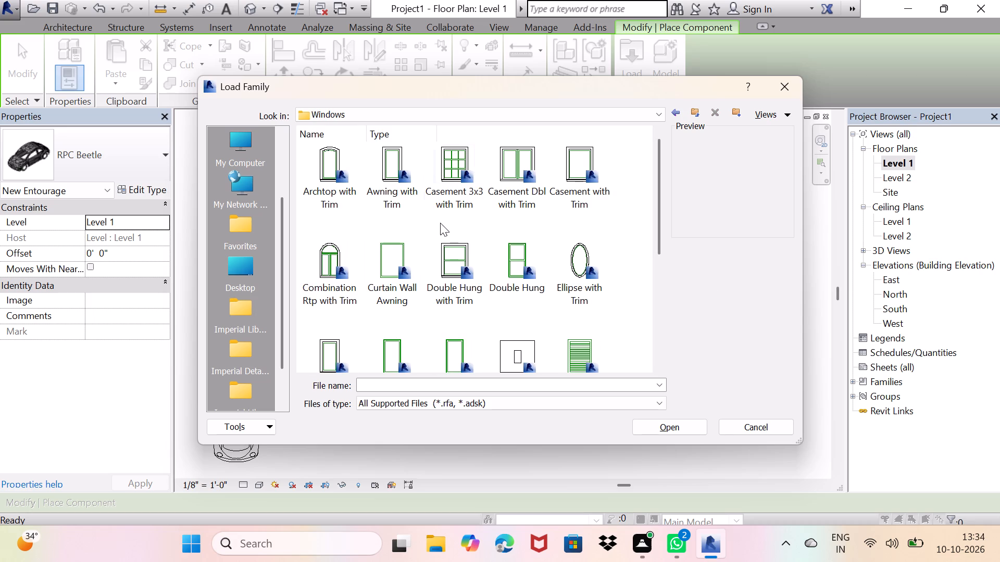
scroll(439, 225, "up", 3)
scroll(439, 225, "down", 4)
scroll(439, 225, "up", 1)
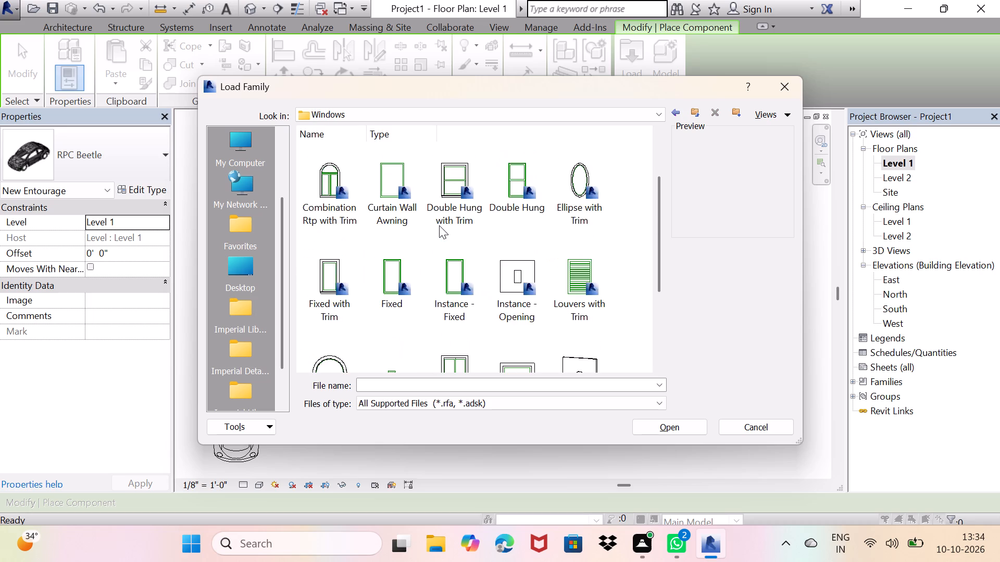
scroll(439, 225, "up", 3)
scroll(439, 225, "down", 5)
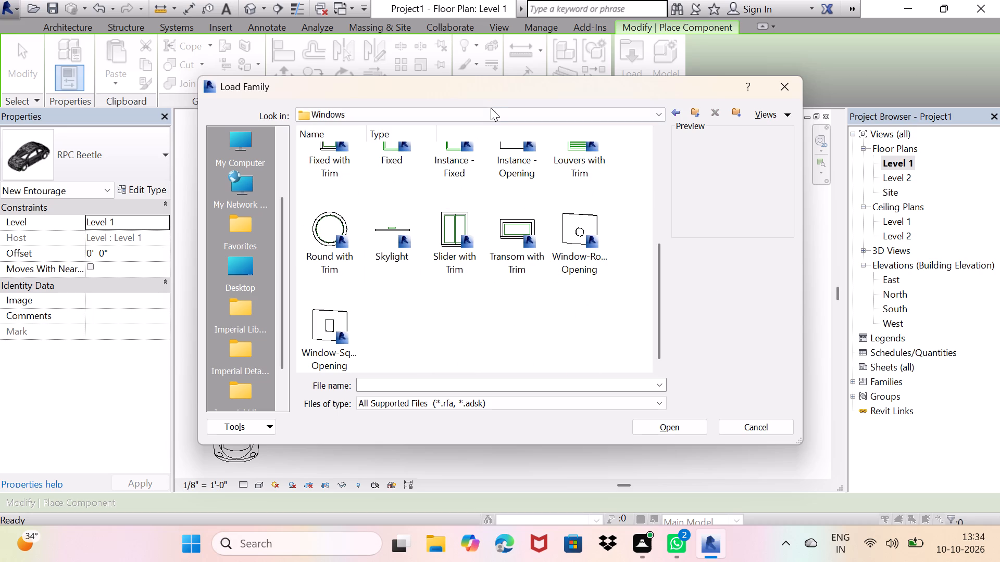
scroll(507, 205, "up", 3)
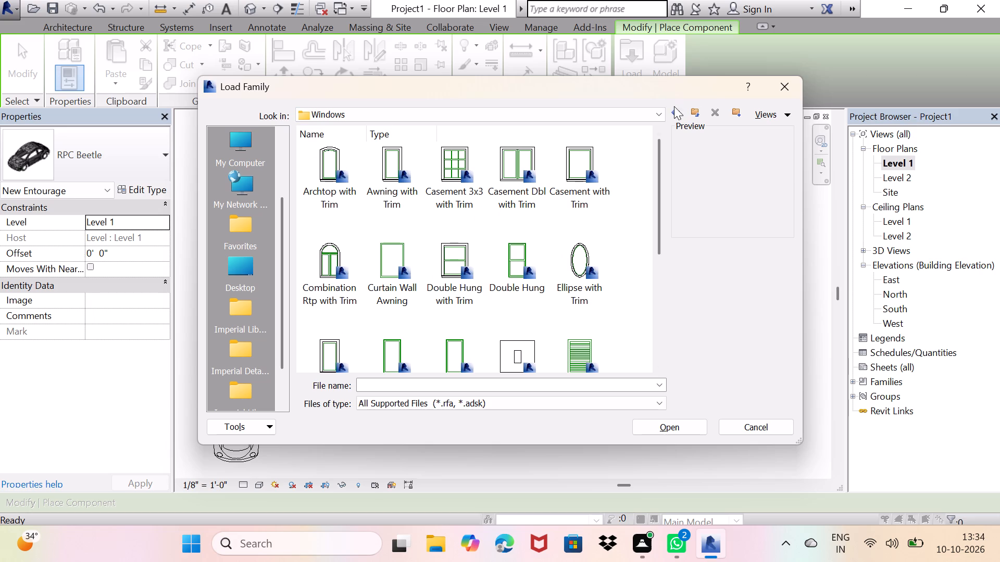
Return to the US Imperial library and open its Fire Protection folder.
left_click(674, 113)
scroll(520, 219, "down", 2)
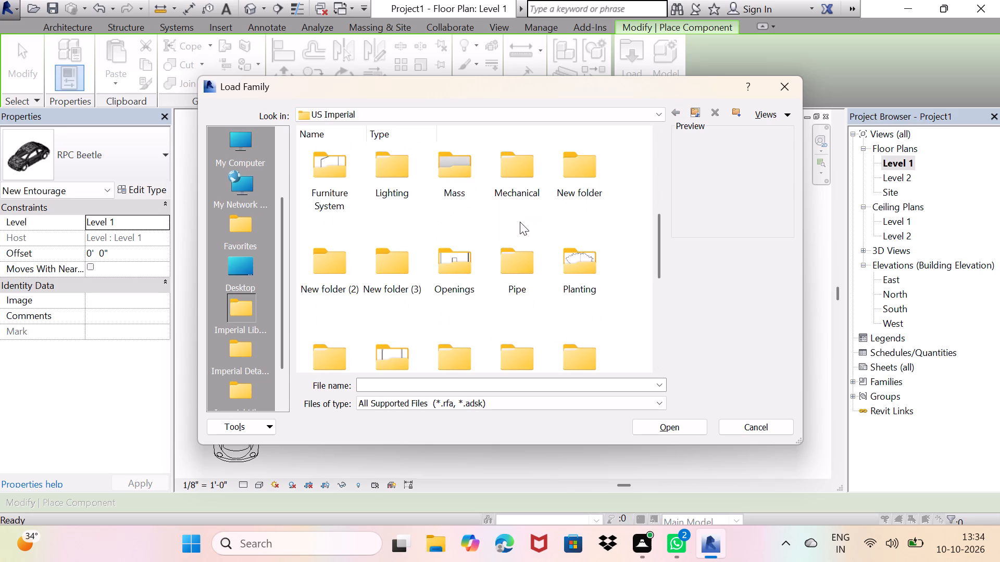
scroll(520, 222, "up", 2)
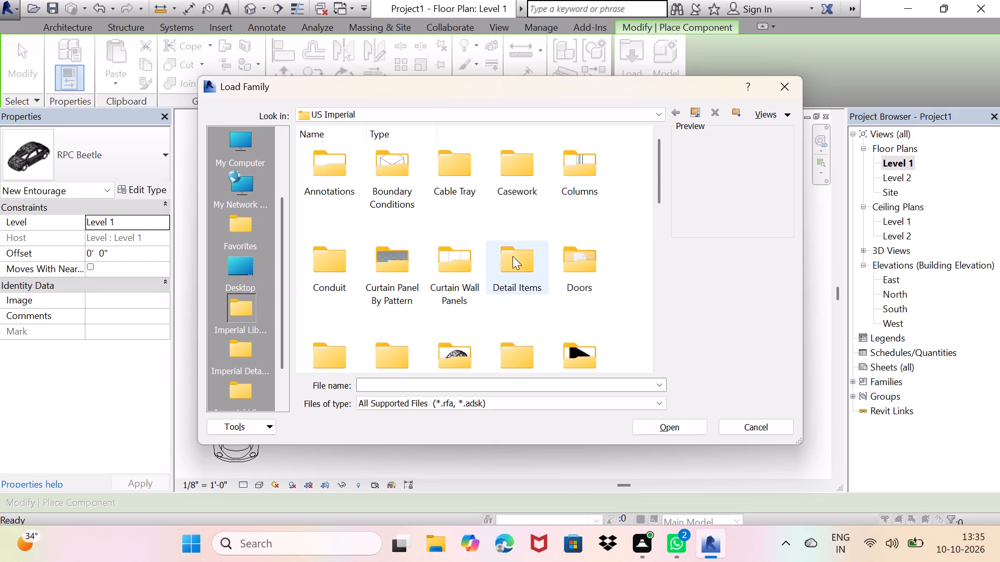
scroll(515, 261, "down", 1)
double_click(517, 222)
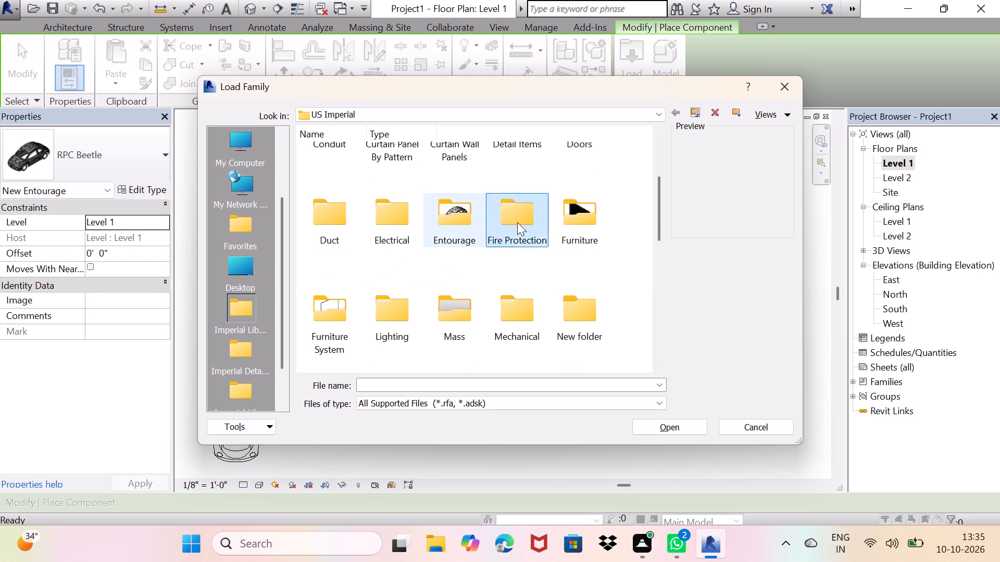
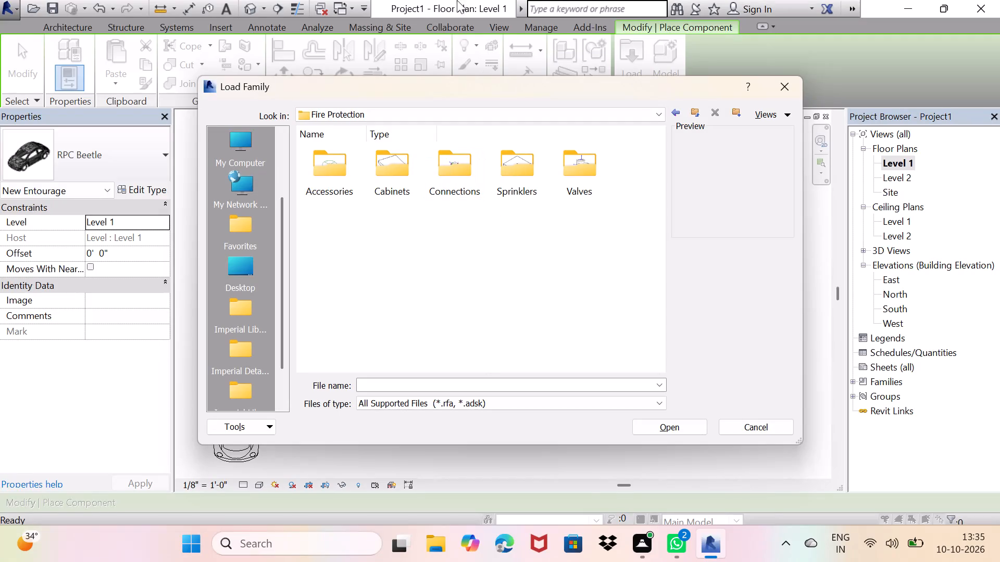
Browse the Fire Protection and Columns family folders, and load Counter Top-L Shaped w Sink from Casework's Counter Tops folder.
double_click(306, 184)
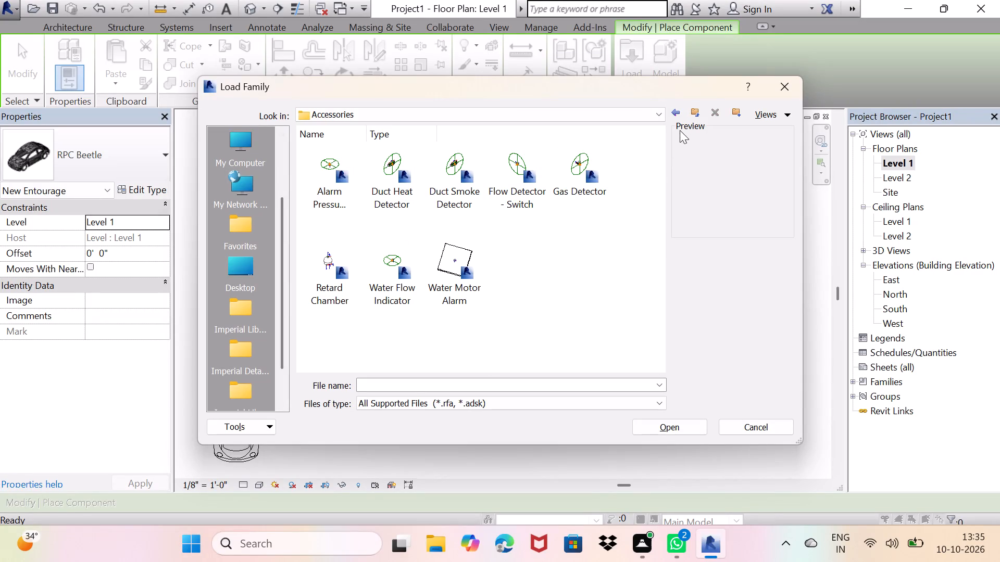
left_click(679, 114)
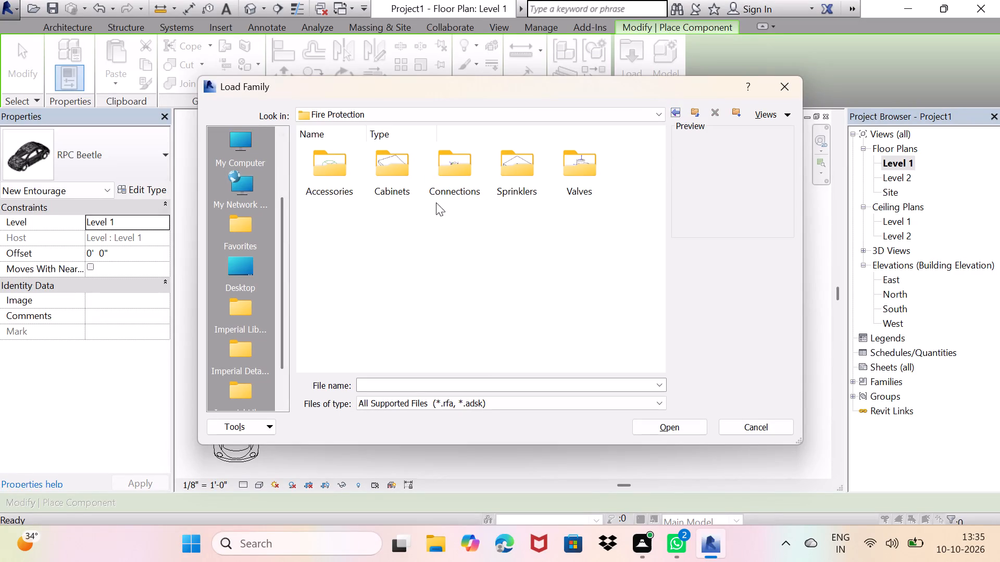
double_click(464, 172)
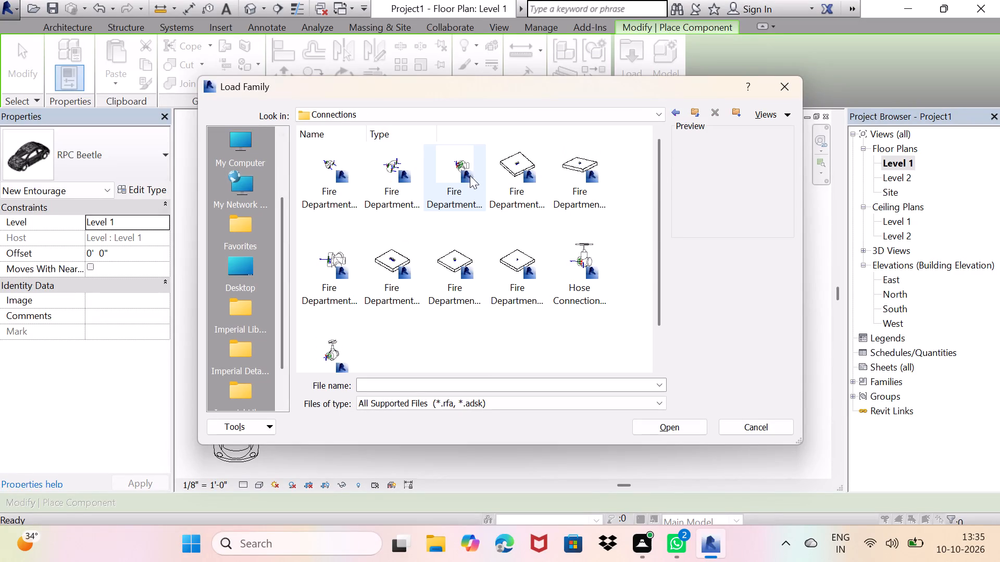
left_click(678, 110)
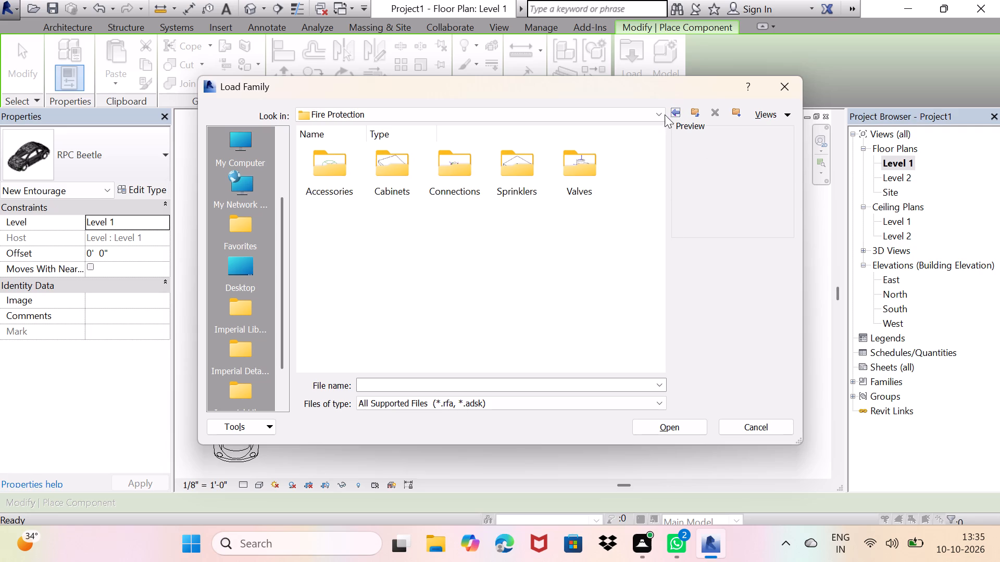
left_click(678, 113)
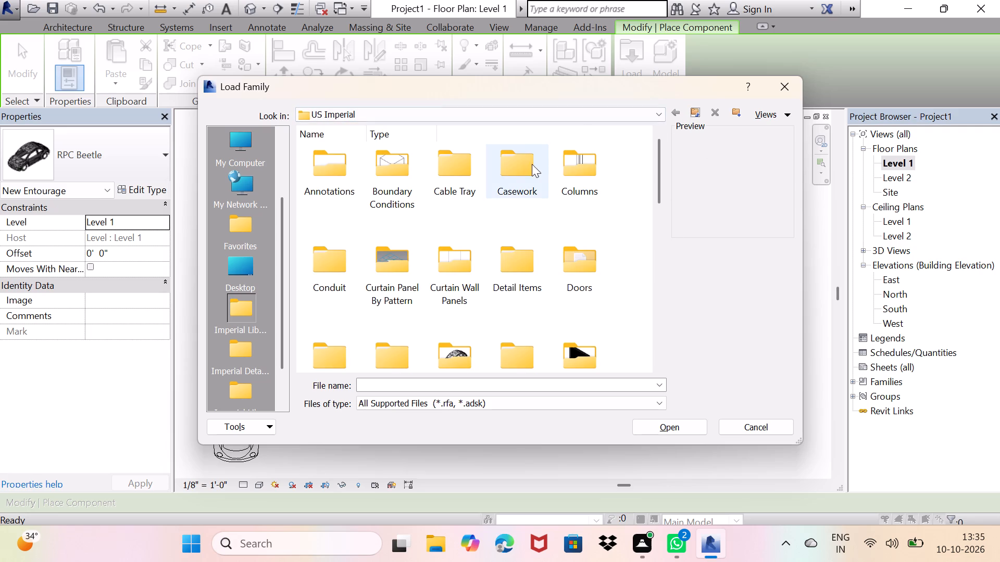
double_click(580, 169)
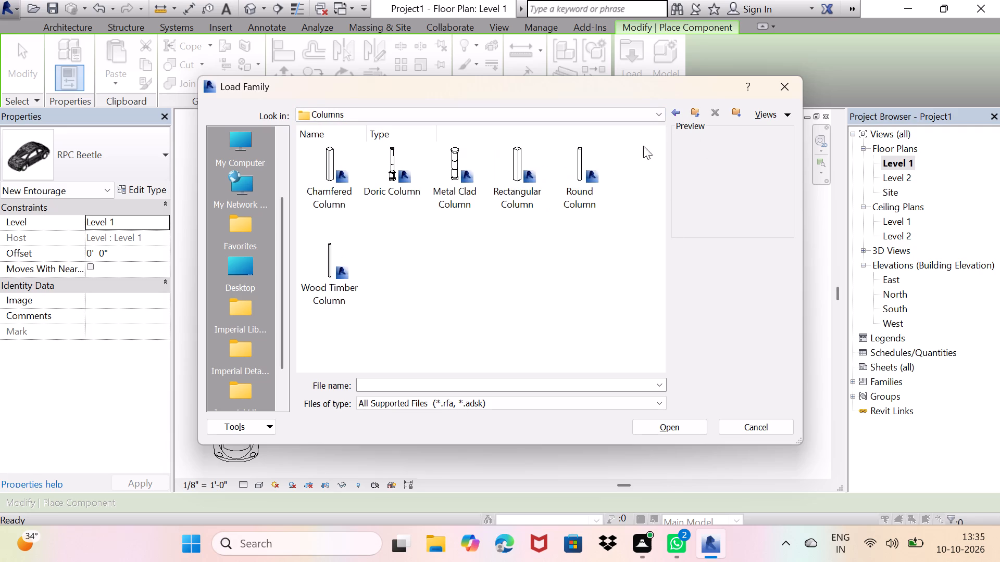
left_click(673, 109)
double_click(517, 159)
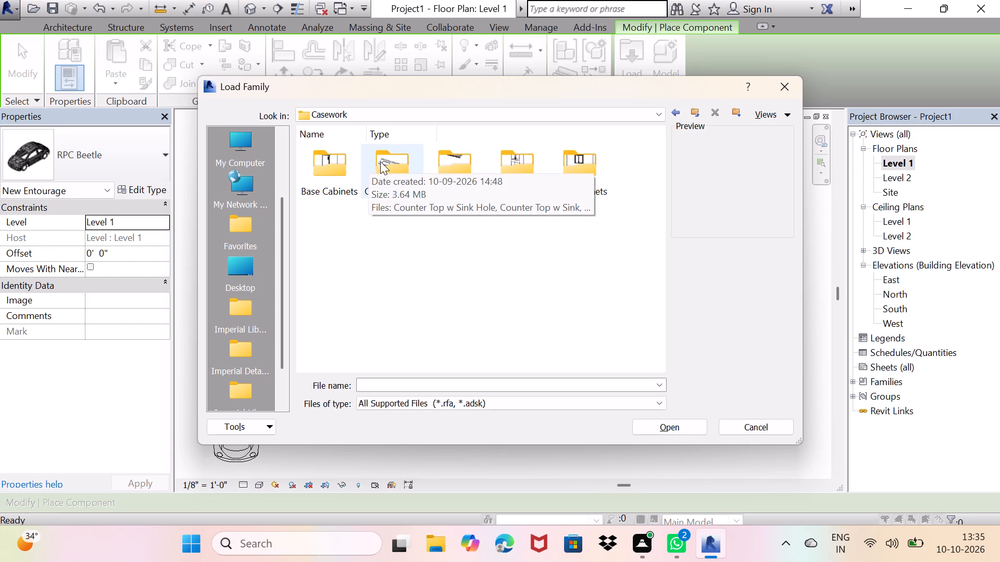
double_click(380, 161)
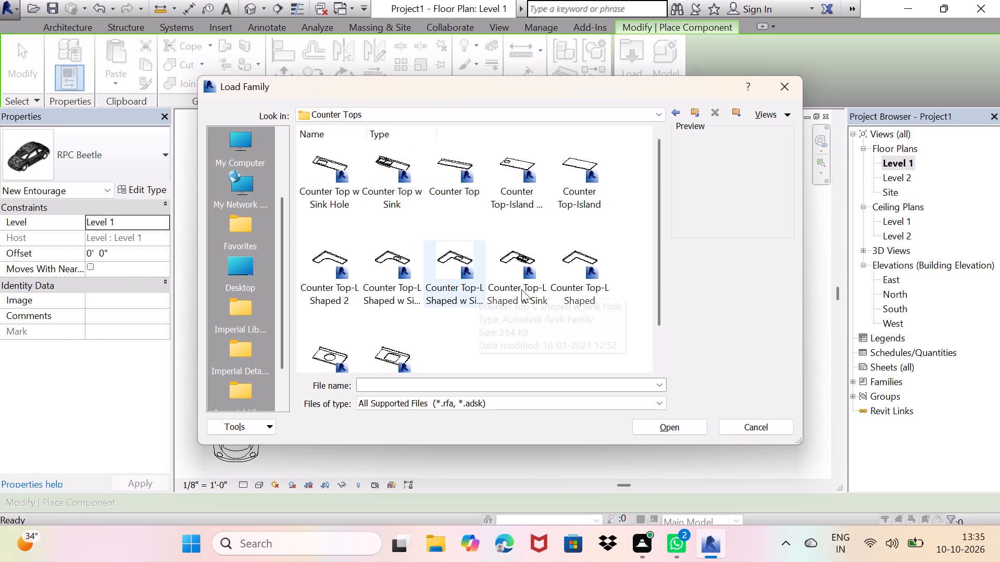
left_click(504, 258)
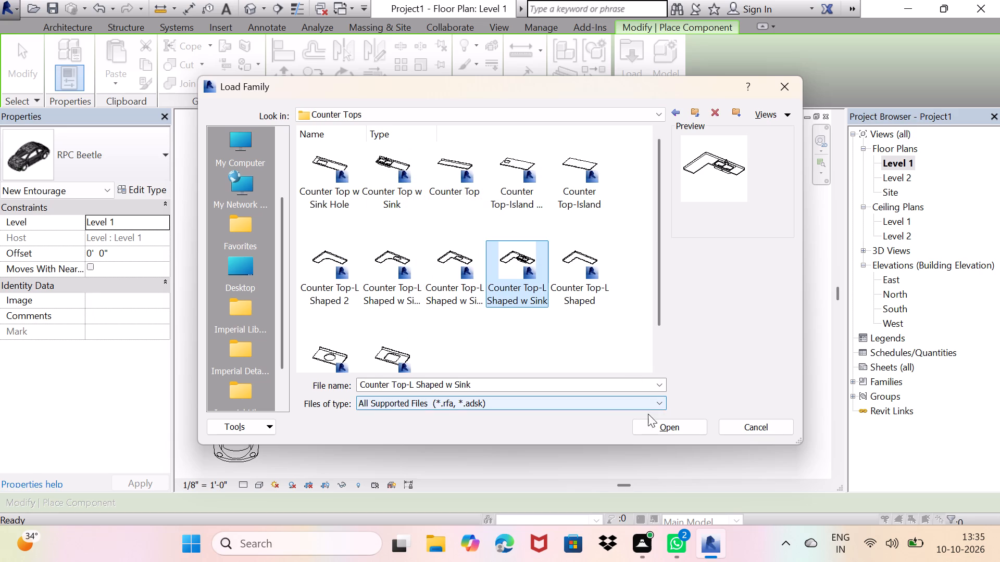
left_click(652, 426)
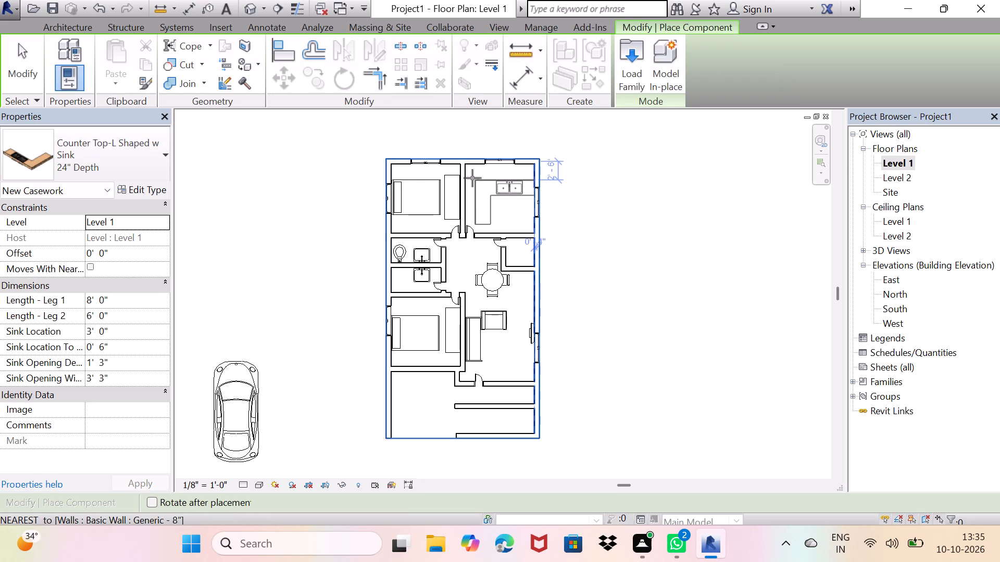
Place the L-shaped countertop, turned three times, in the north-east corner of the kitchen with its sink along the east wall.
scroll(466, 172, "up", 7)
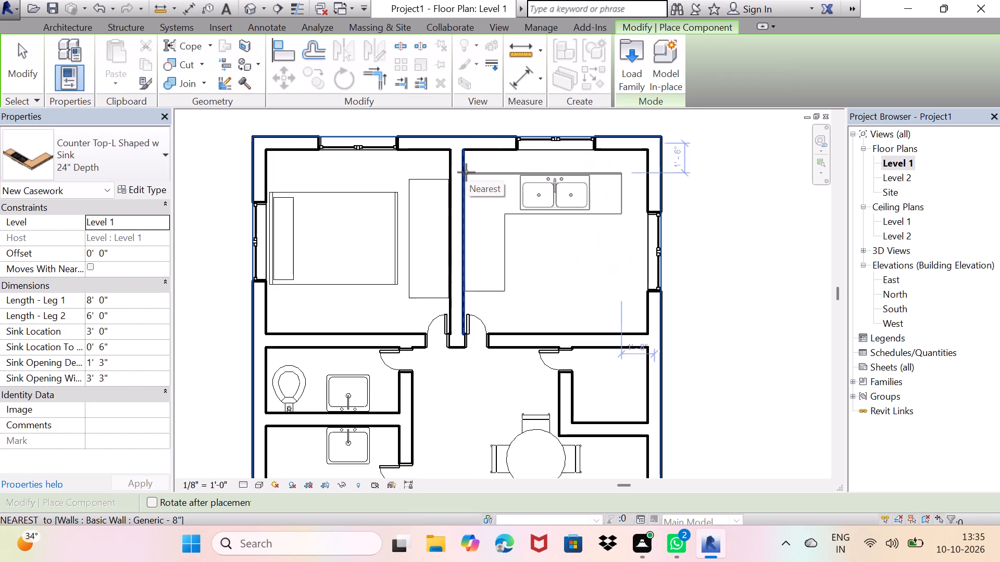
key("space")
key("space")
key("space")
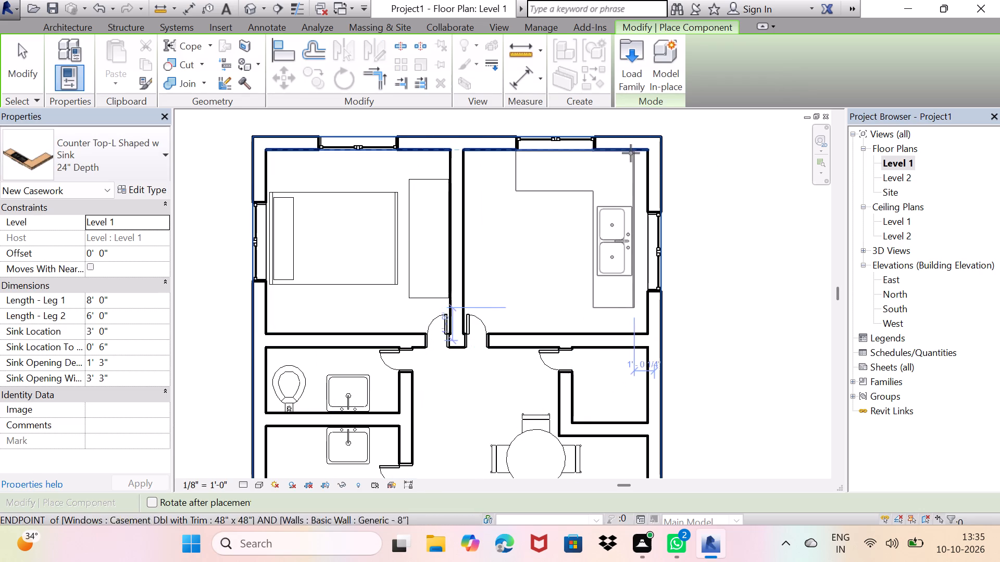
left_click(647, 153)
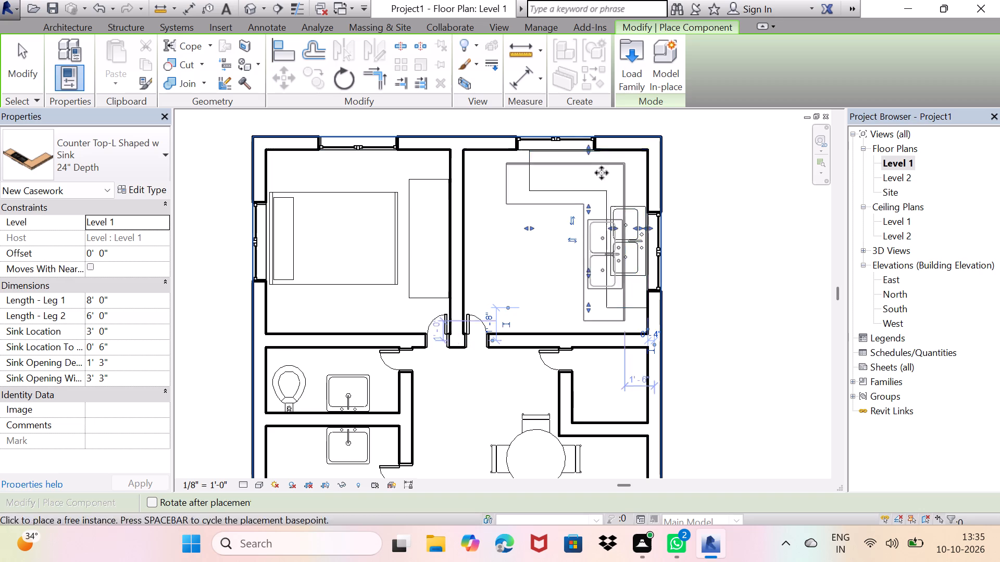
key("Escape")
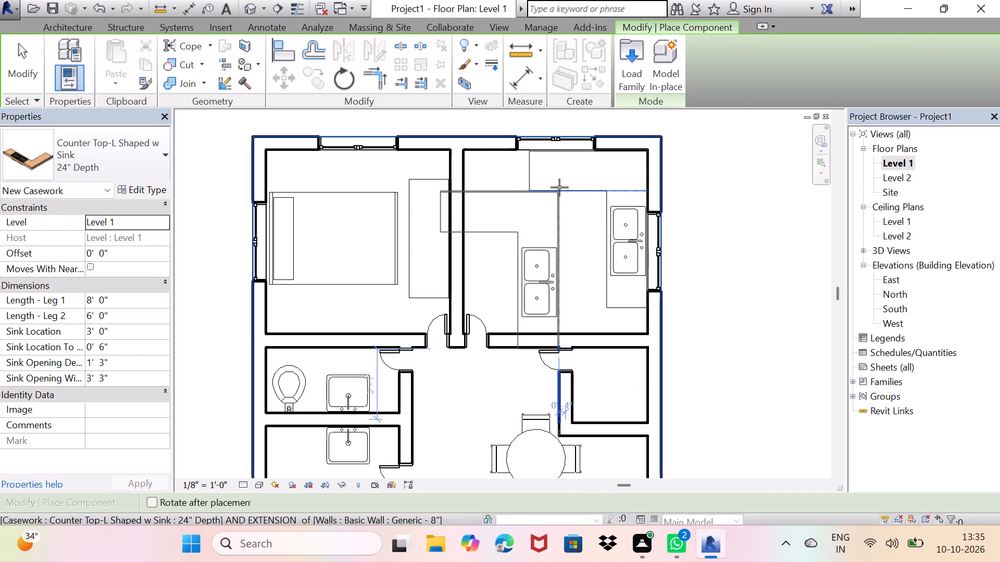
key("Escape")
Stretch both legs of the L-shaped countertop to the kitchen's west and south walls, making each 9' 4" long.
scroll(518, 171, "up", 3)
left_click(533, 175)
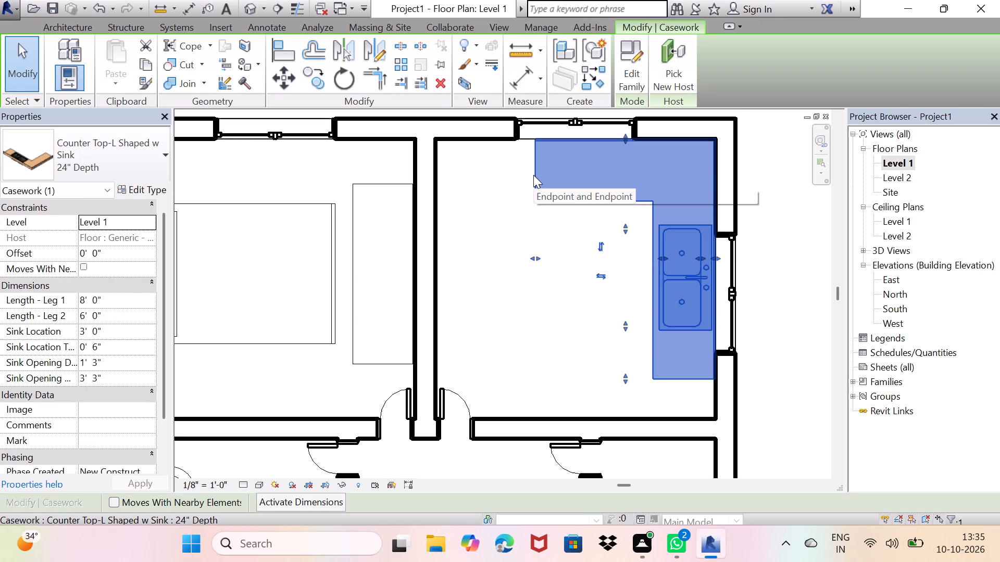
scroll(533, 175, "up", 3)
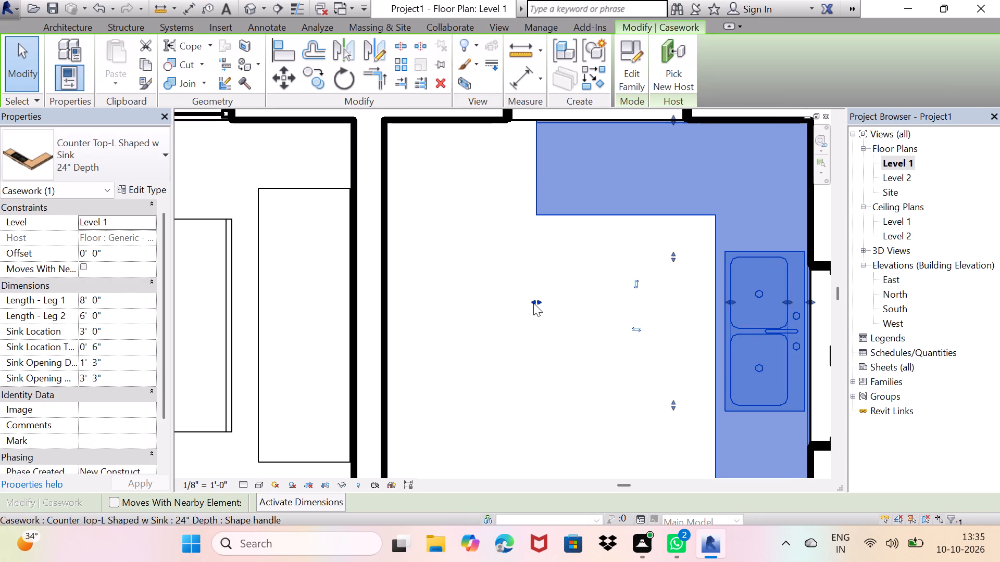
left_click_drag(534, 303, 446, 305)
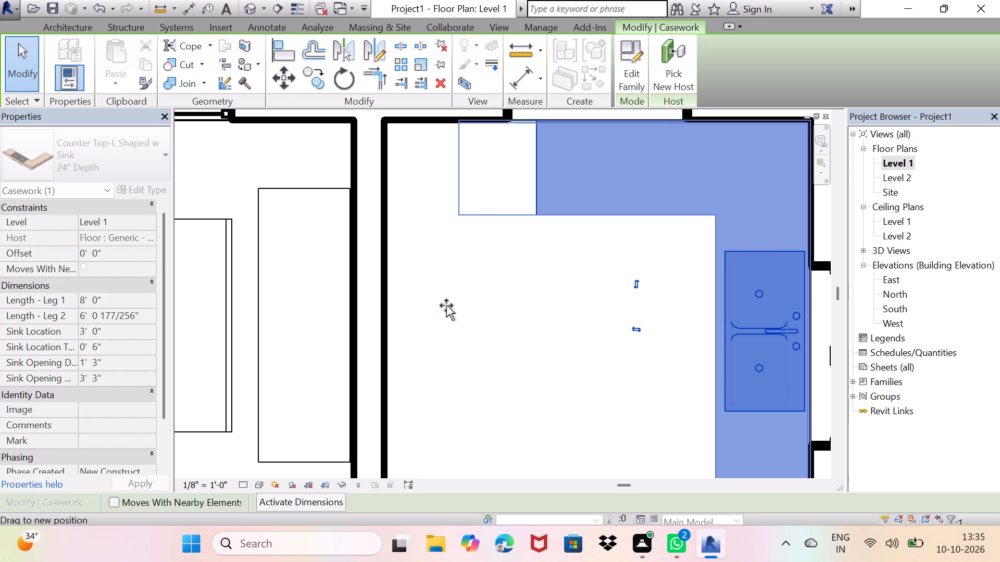
left_click_drag(446, 305, 389, 311)
scroll(677, 308, "down", 4)
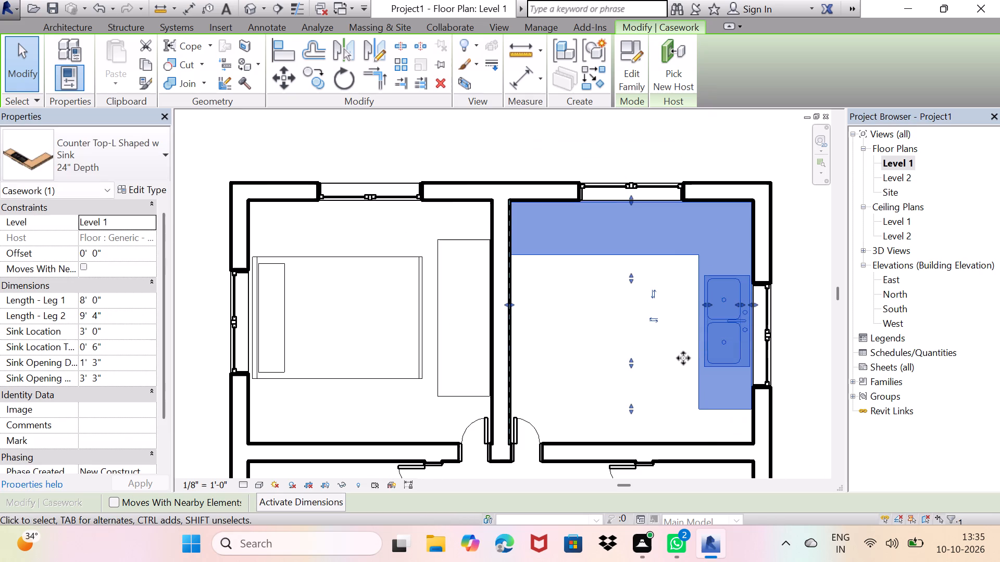
left_click(724, 411)
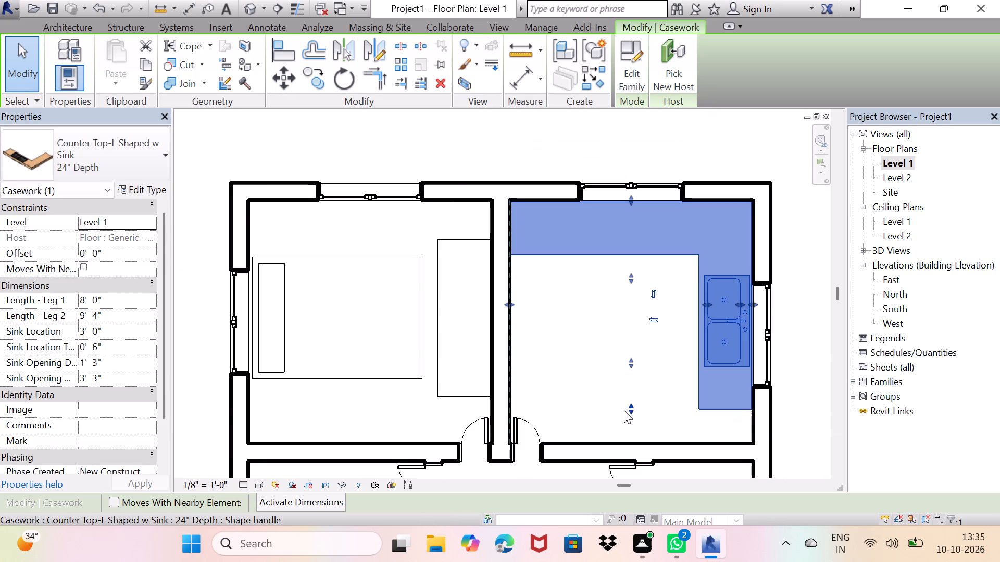
left_click_drag(631, 413, 632, 439)
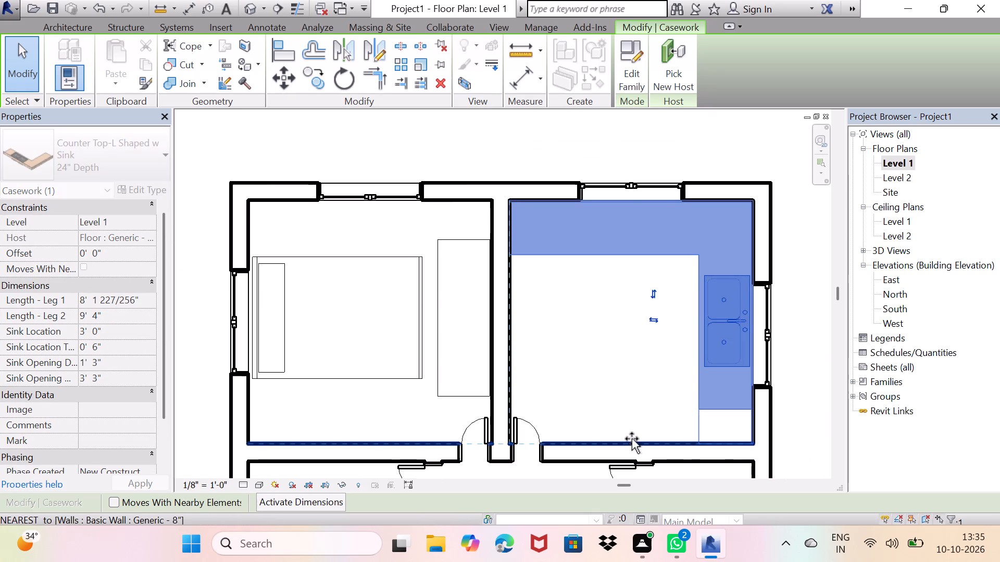
left_click_drag(632, 439, 632, 441)
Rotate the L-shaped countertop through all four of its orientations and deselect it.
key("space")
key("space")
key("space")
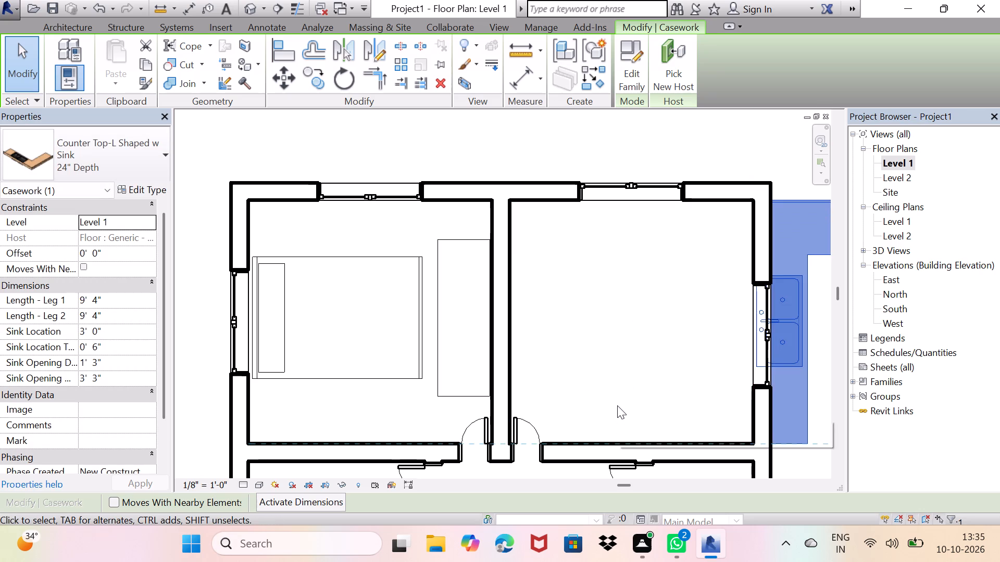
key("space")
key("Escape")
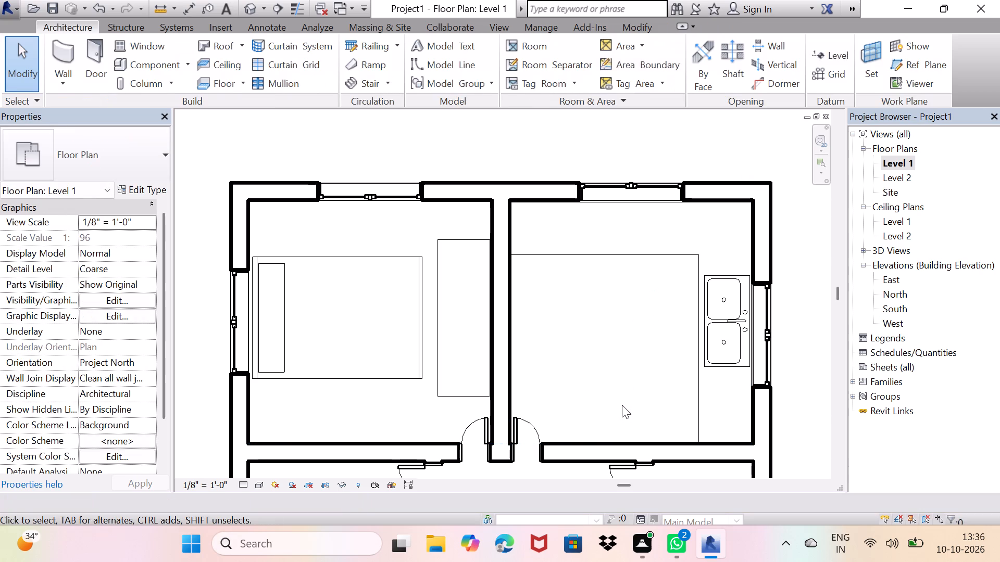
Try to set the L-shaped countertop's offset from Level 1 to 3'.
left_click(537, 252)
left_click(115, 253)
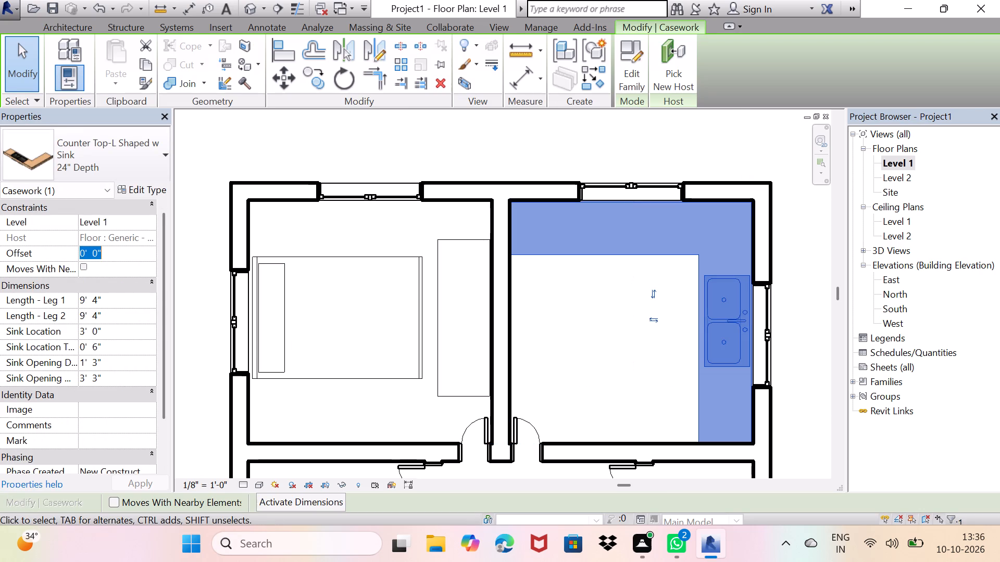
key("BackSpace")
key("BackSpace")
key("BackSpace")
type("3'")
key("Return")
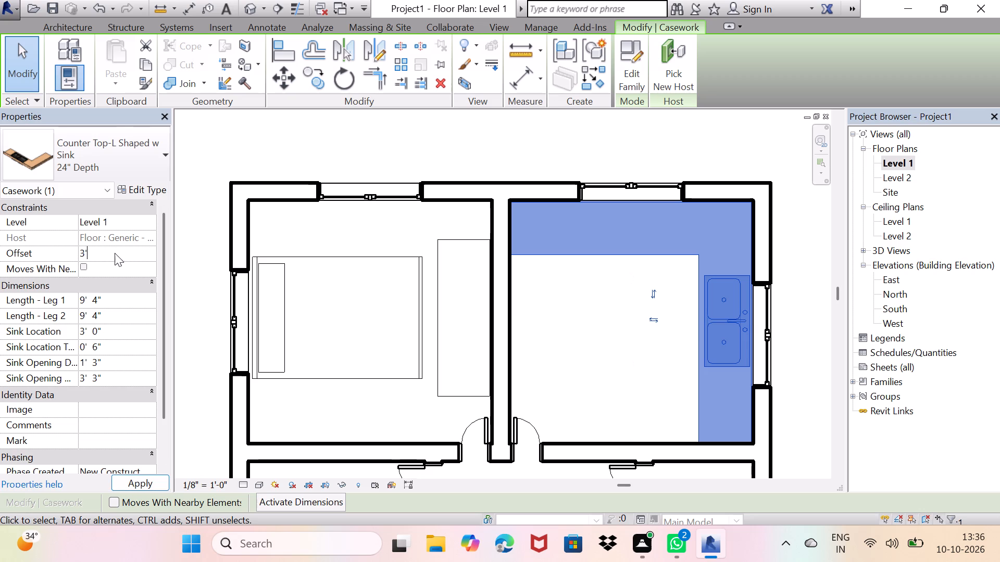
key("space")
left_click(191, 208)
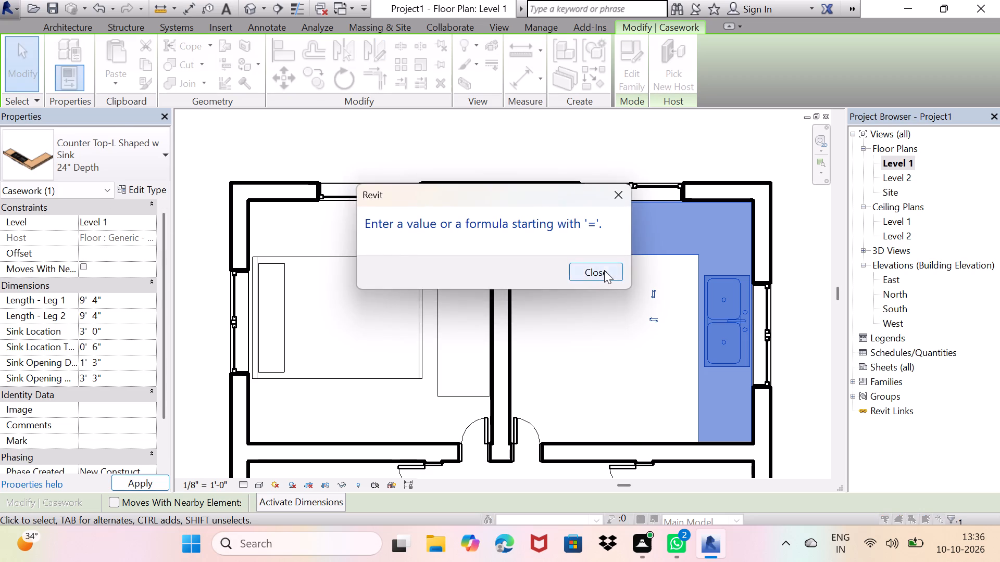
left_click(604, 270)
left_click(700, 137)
Browse the US Imperial family library for another component, checking the Columns, Annotations > Architectural and Structural Rebar Shapes folders.
scroll(688, 197, "down", 2)
middle_click_drag(675, 360, 507, 261)
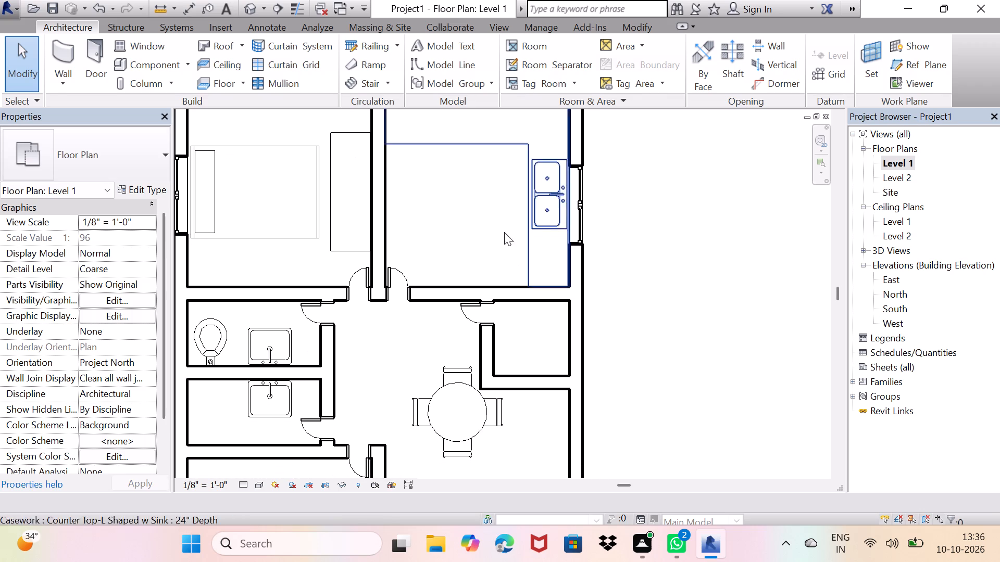
middle_click_drag(508, 234, 510, 310)
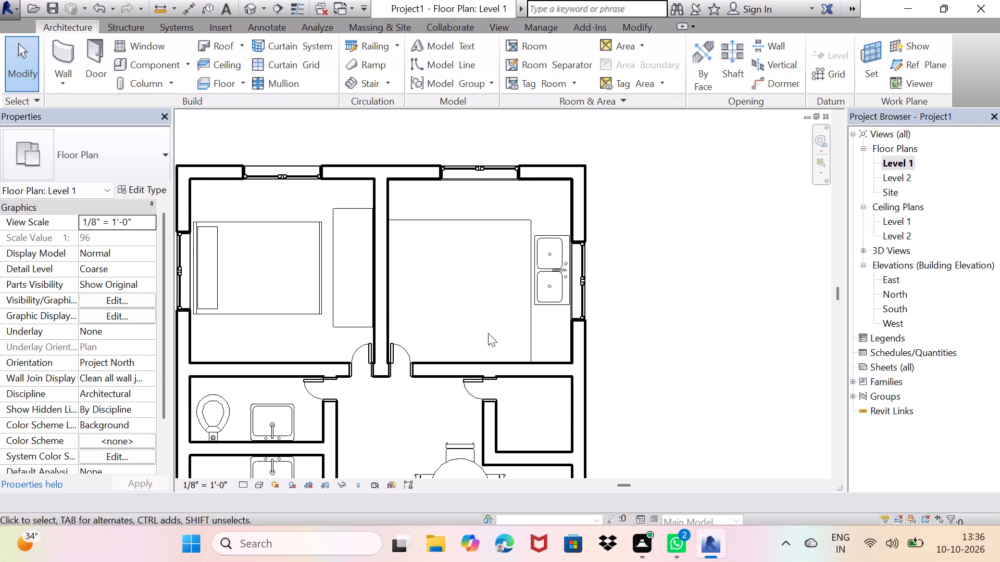
middle_click_drag(497, 307, 545, 249)
middle_click_drag(516, 305, 585, 149)
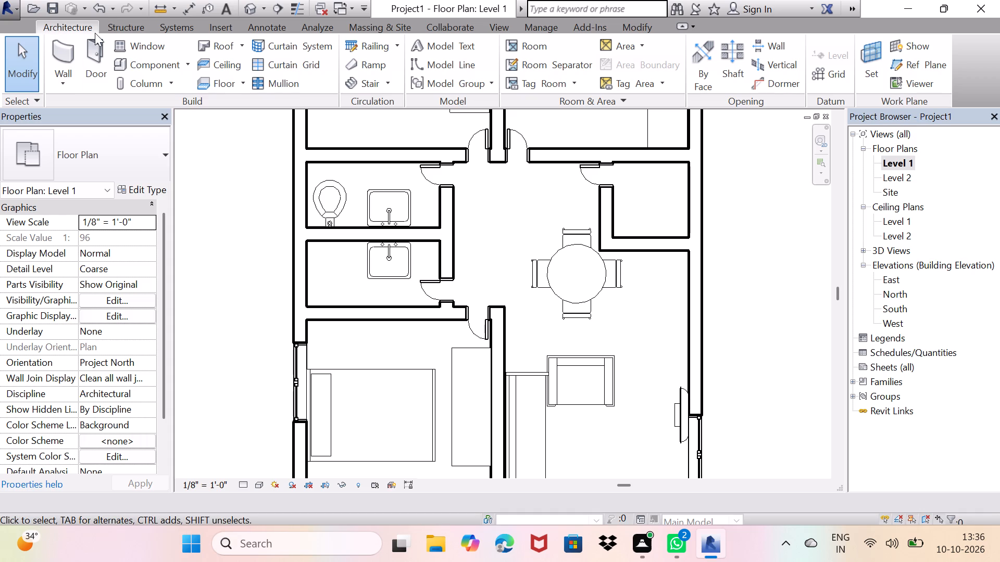
left_click(121, 58)
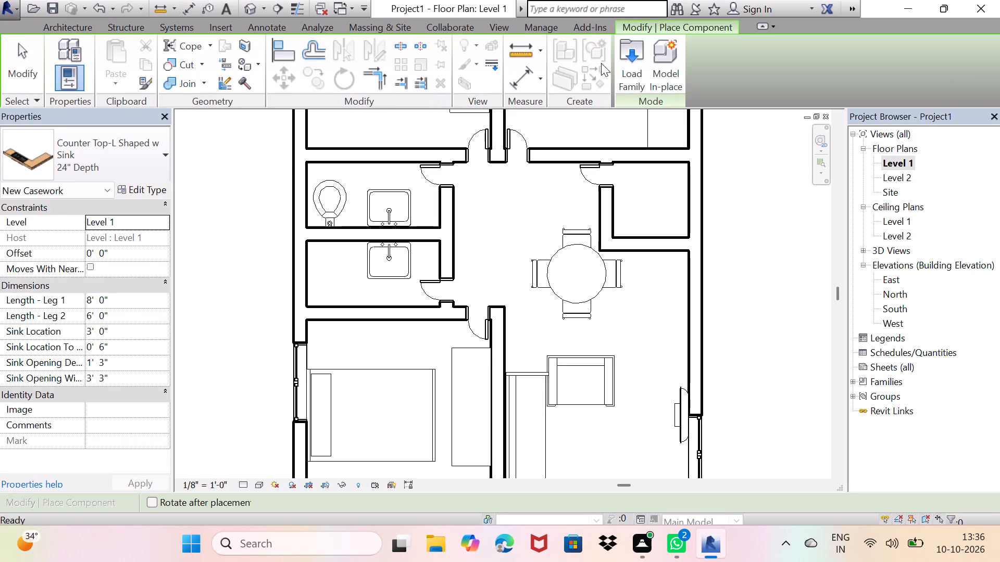
double_click(621, 55)
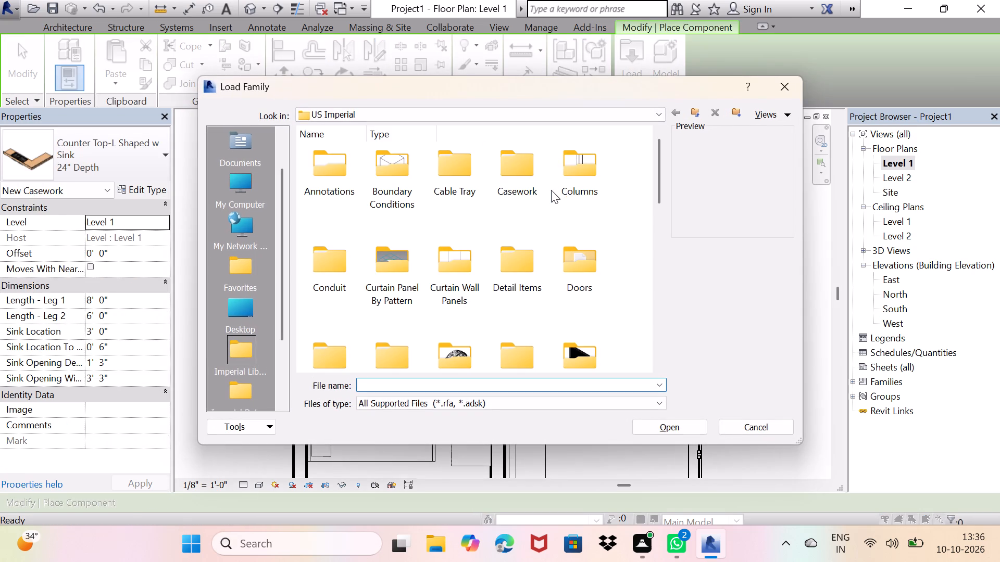
double_click(571, 178)
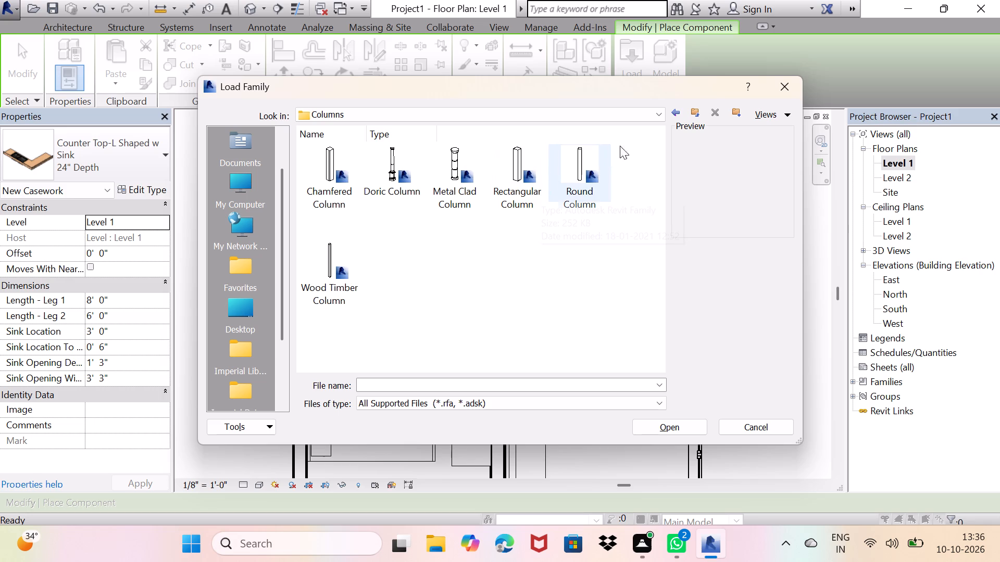
left_click(671, 111)
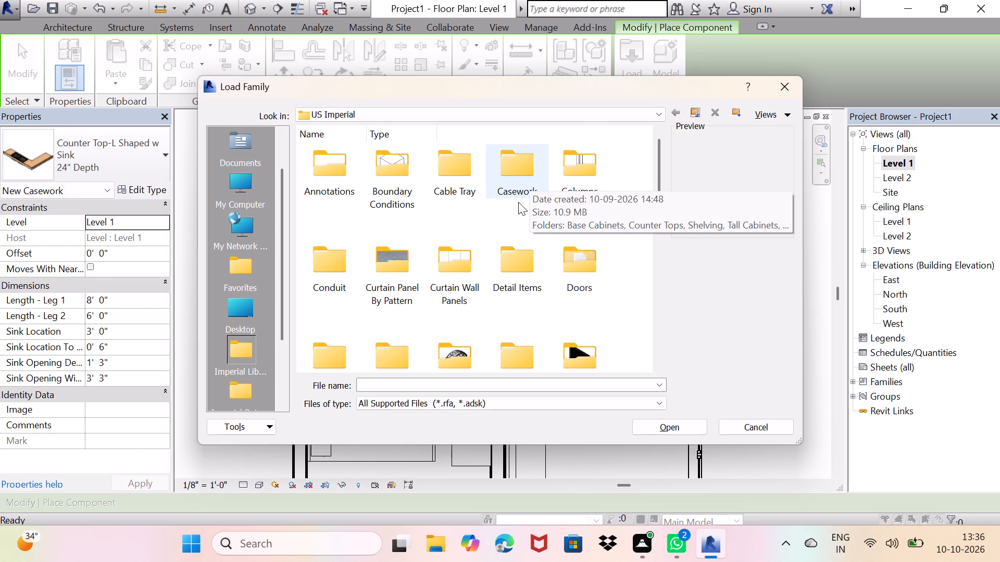
left_click(592, 167)
left_click(592, 167)
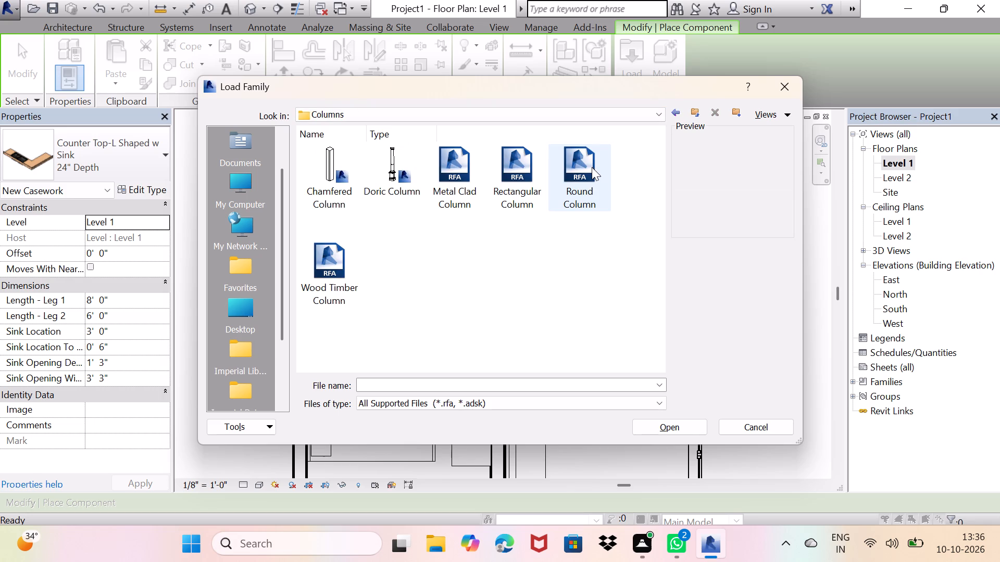
left_click(673, 114)
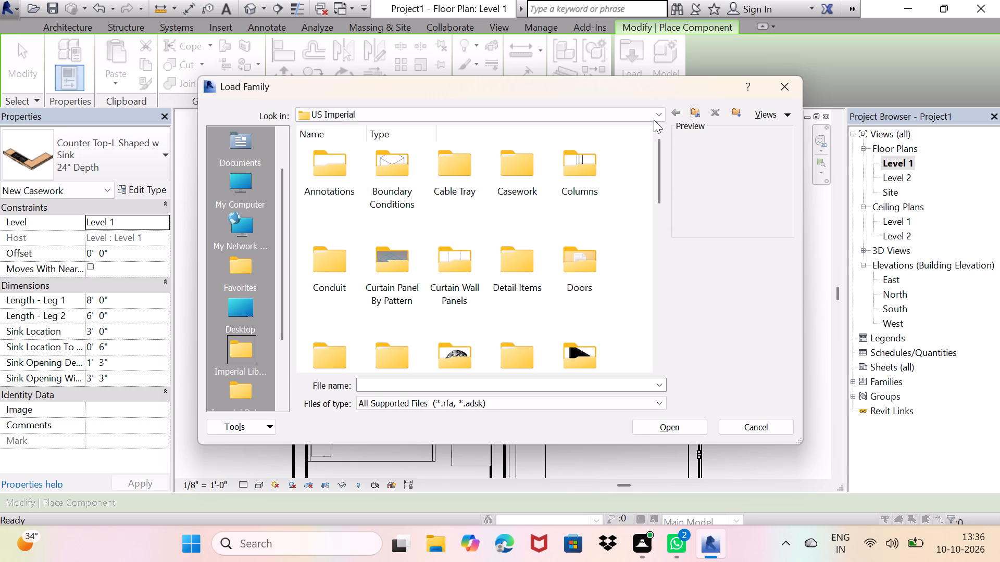
double_click(328, 184)
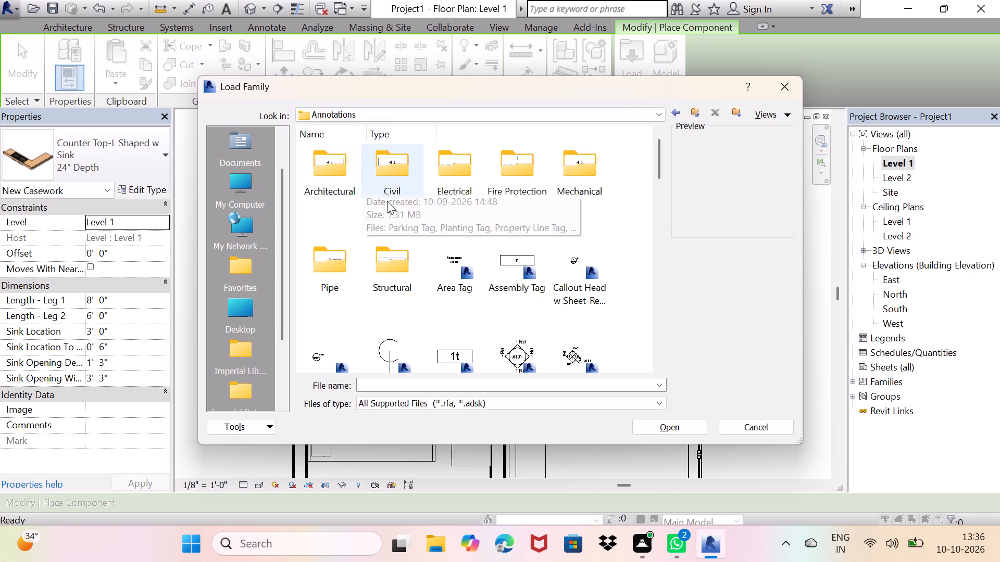
scroll(389, 203, "down", 2)
scroll(393, 209, "up", 2)
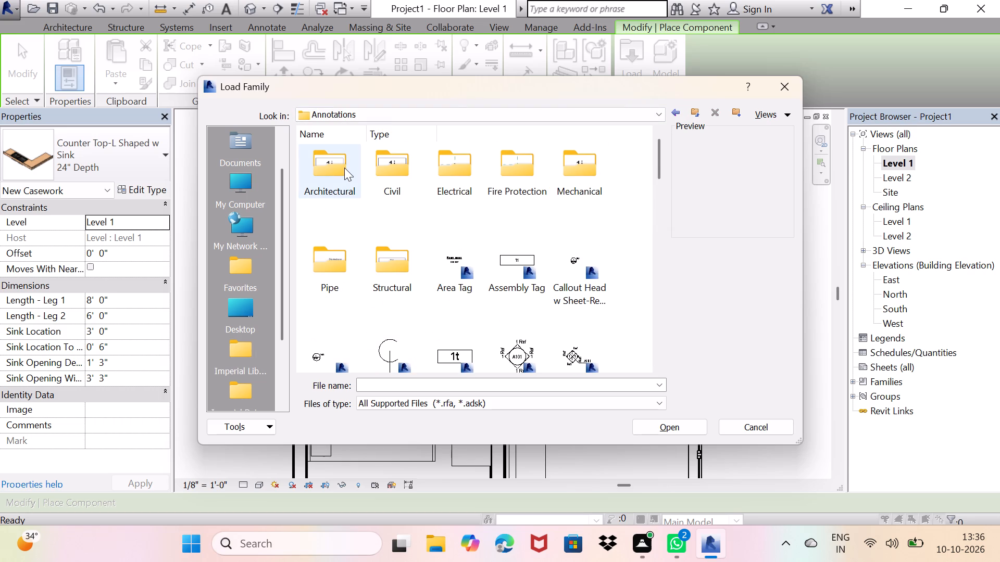
double_click(344, 168)
scroll(473, 209, "down", 3)
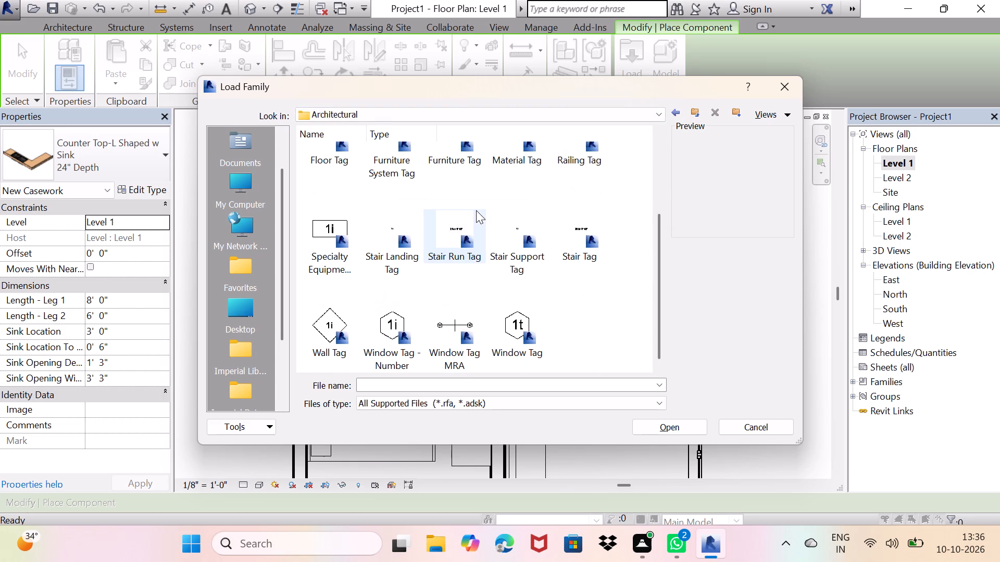
scroll(476, 210, "down", 4)
left_click(680, 109)
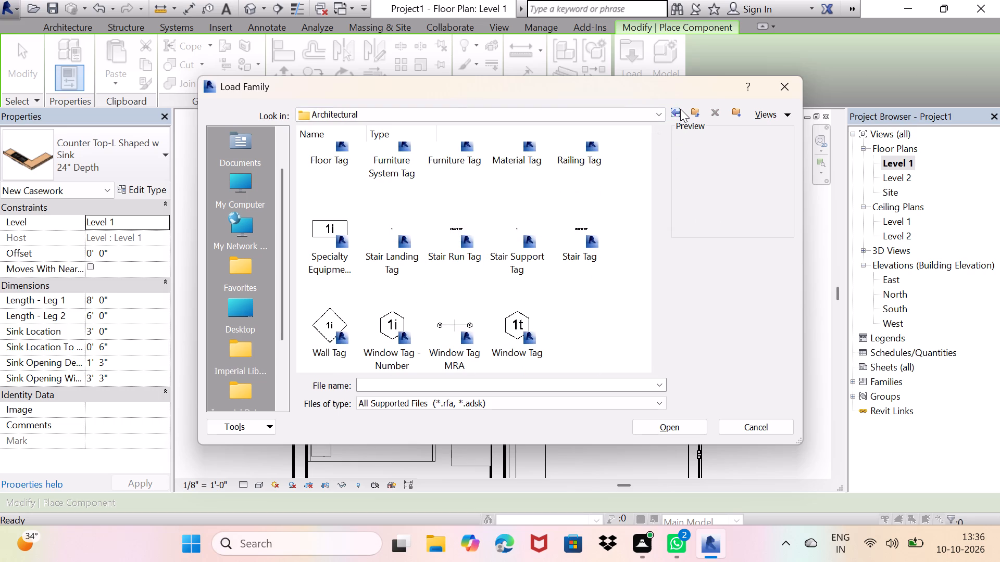
left_click(680, 109)
scroll(564, 167, "down", 1)
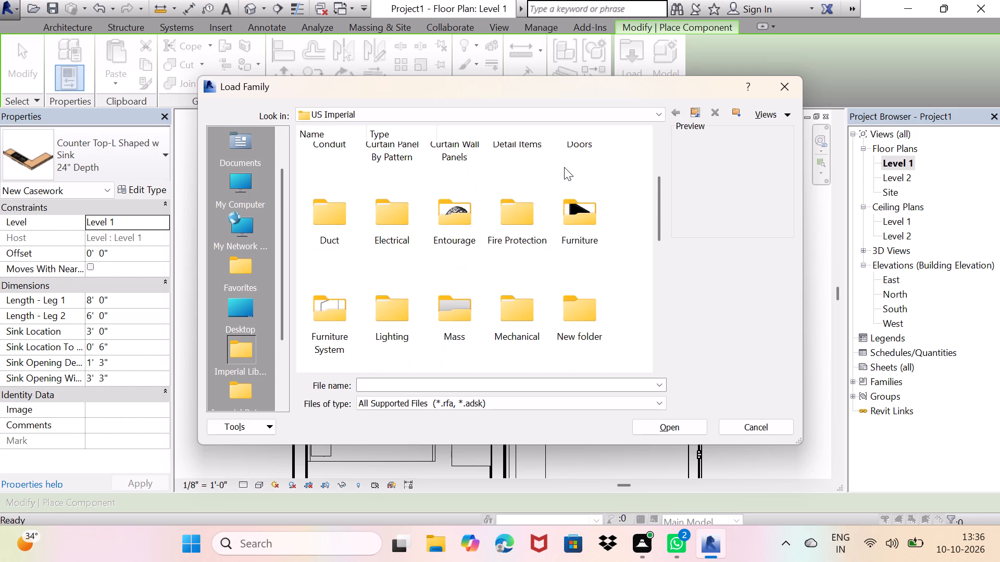
scroll(564, 167, "down", 3)
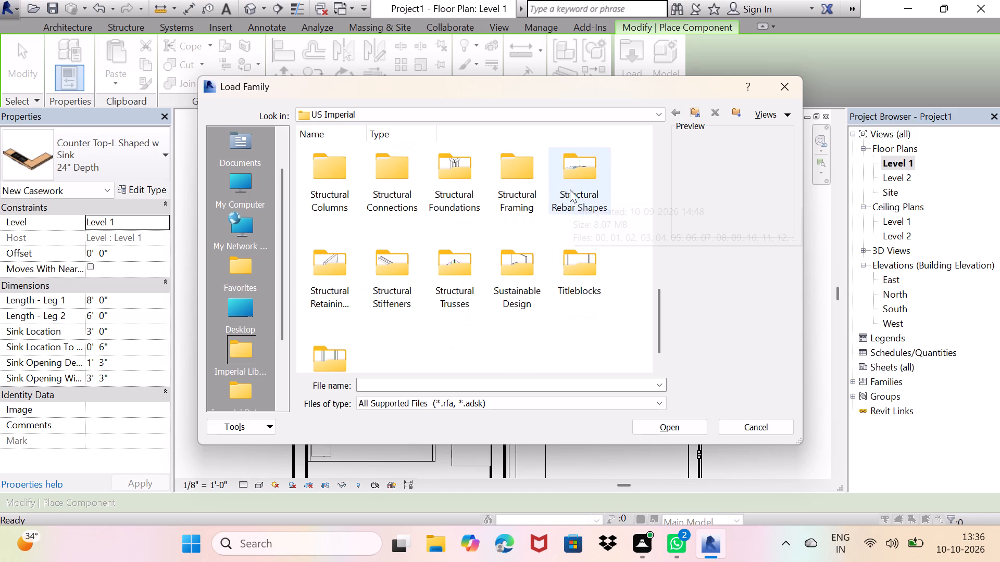
left_click(571, 187)
left_click(571, 187)
scroll(573, 186, "down", 3)
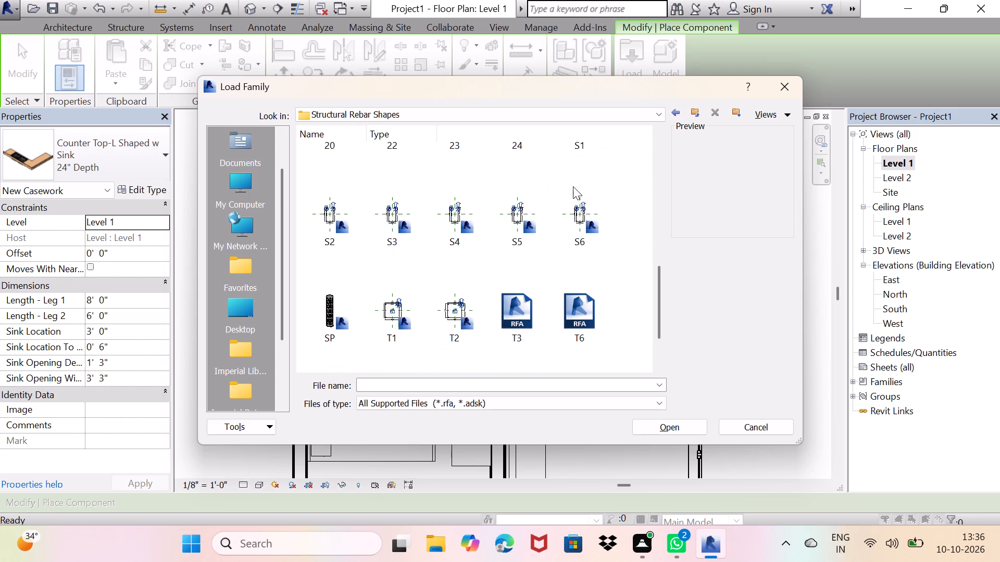
scroll(573, 186, "up", 2)
scroll(573, 186, "down", 3)
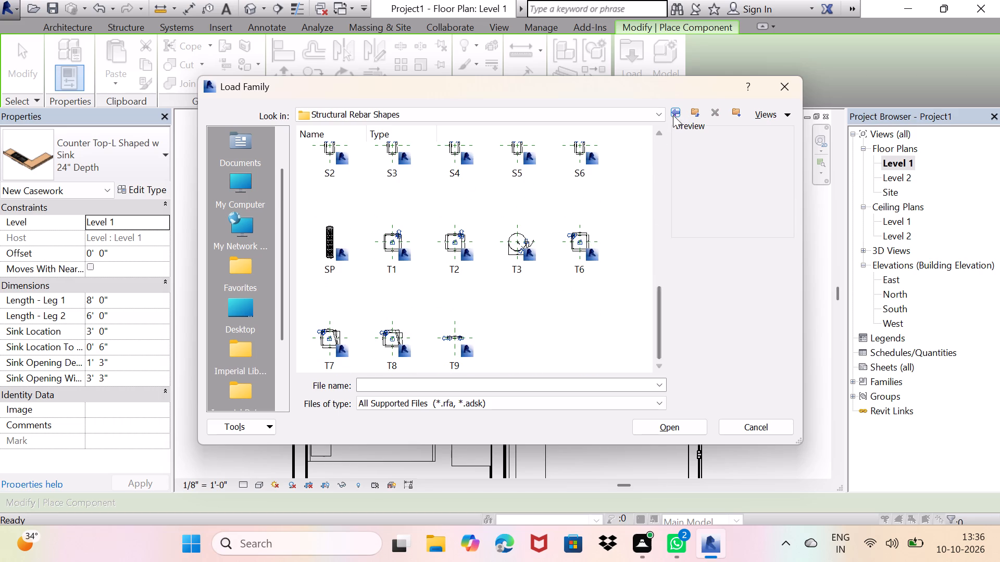
left_click(673, 115)
Load the Recycle Bin-Square family from the Sustainable Design folder.
scroll(552, 205, "down", 3)
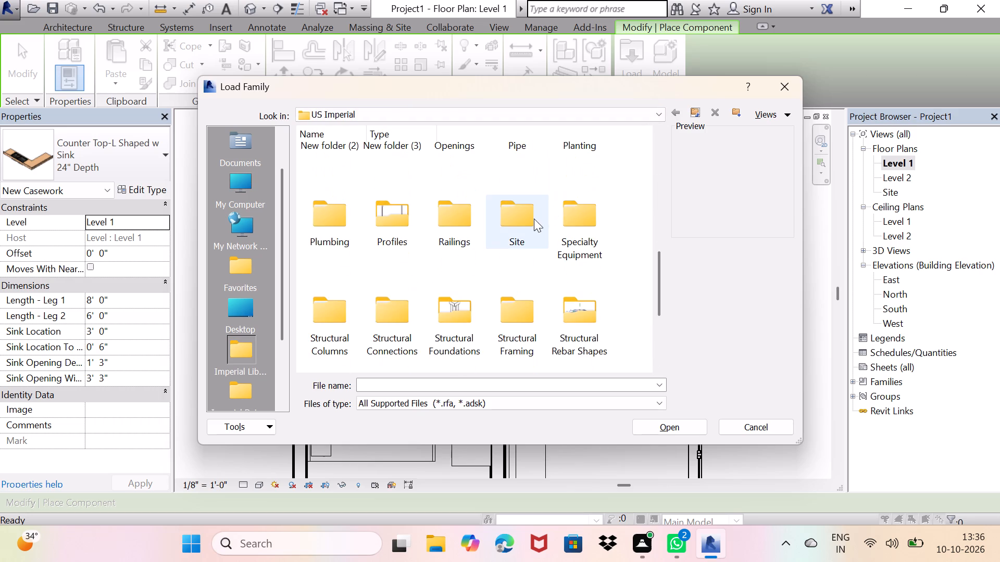
scroll(533, 225, "down", 2)
double_click(510, 252)
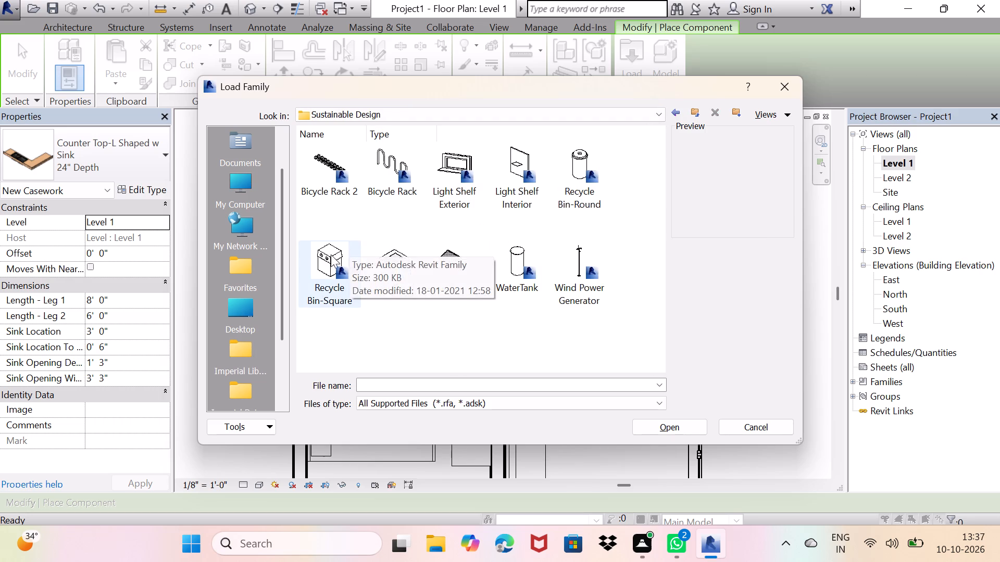
left_click(317, 258)
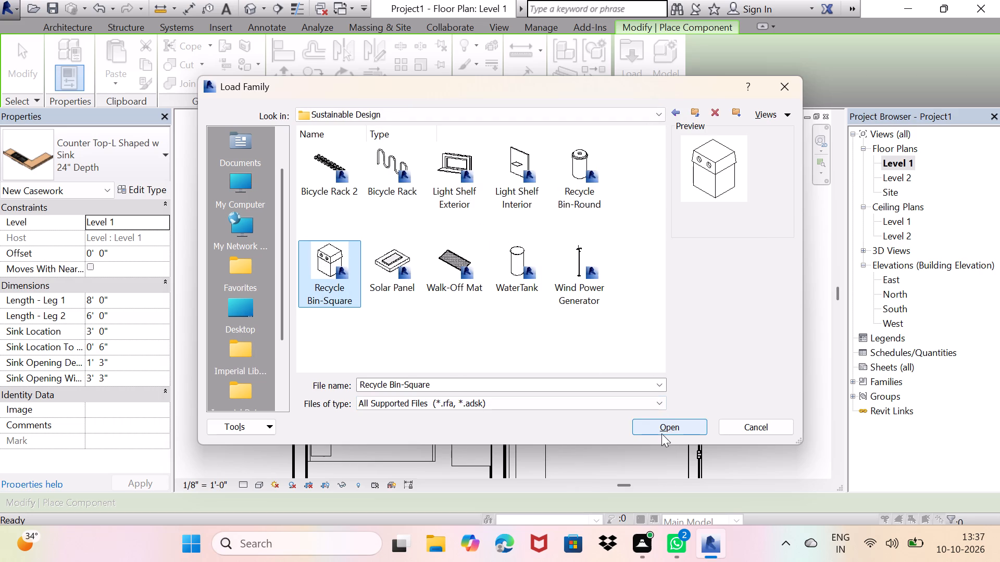
left_click(660, 435)
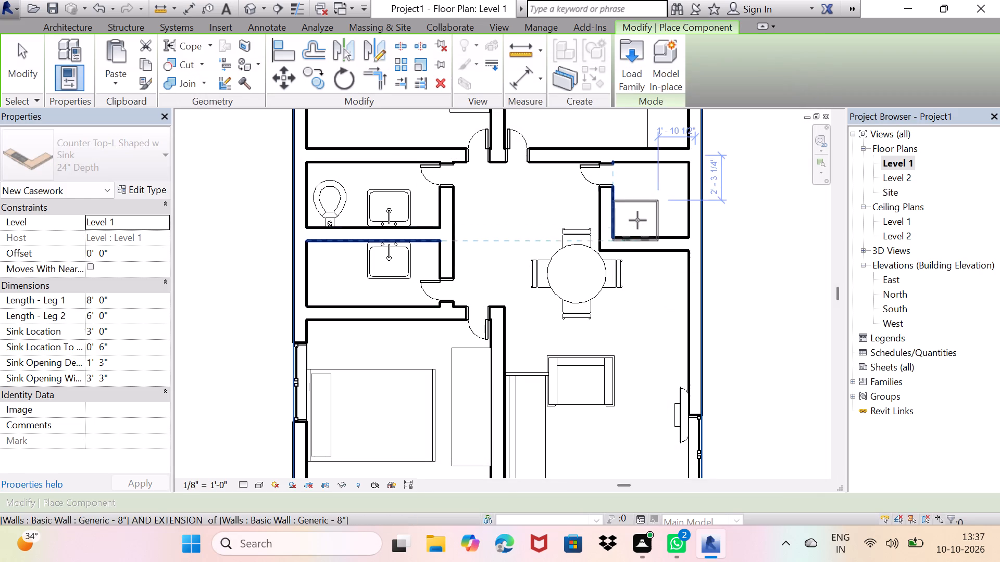
Place one Recycle Bin-Square, front facing west, in the small room south of the kitchen, about 6" from the east and 10" from the south wall centrelines.
key("space")
key("space")
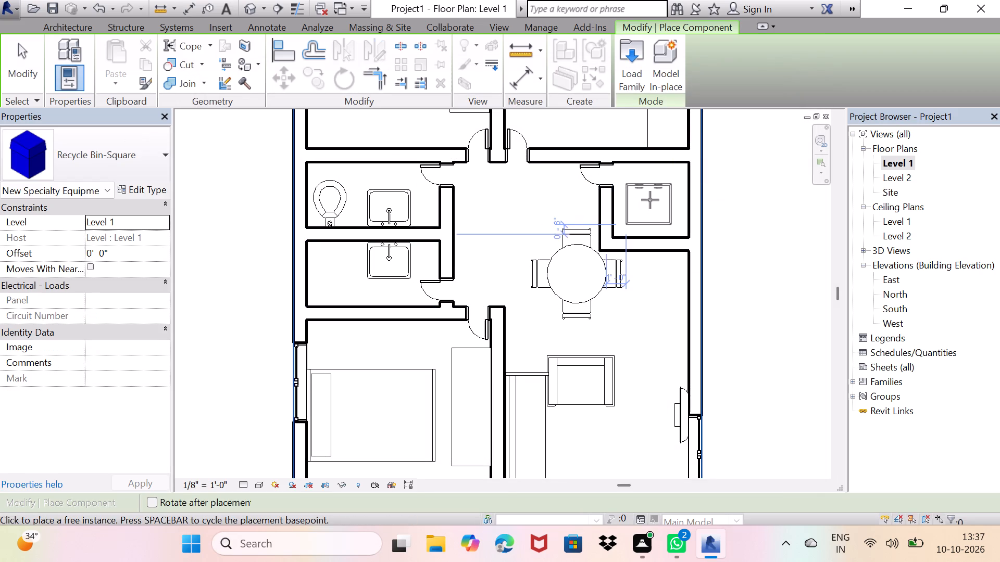
key("space")
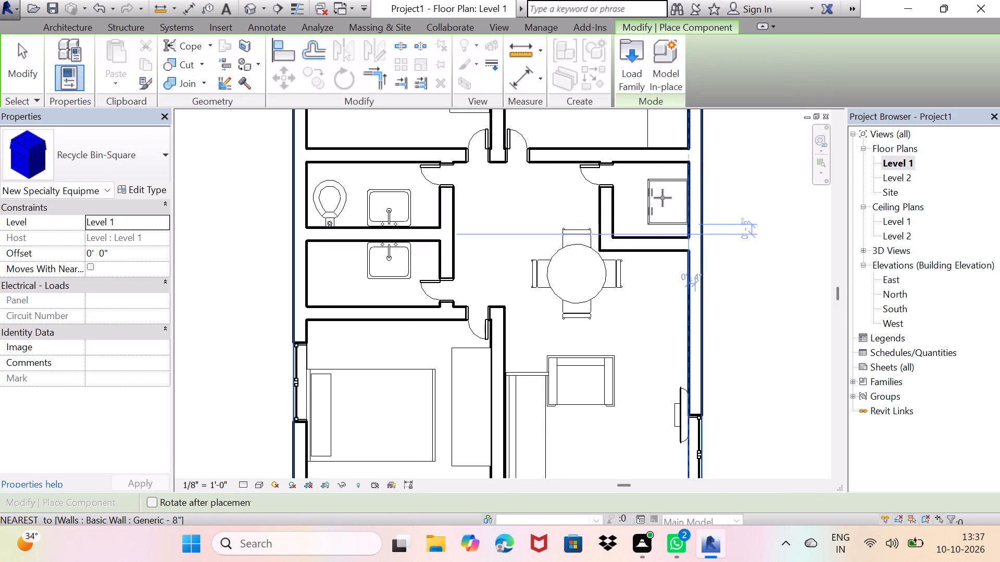
scroll(662, 198, "up", 6)
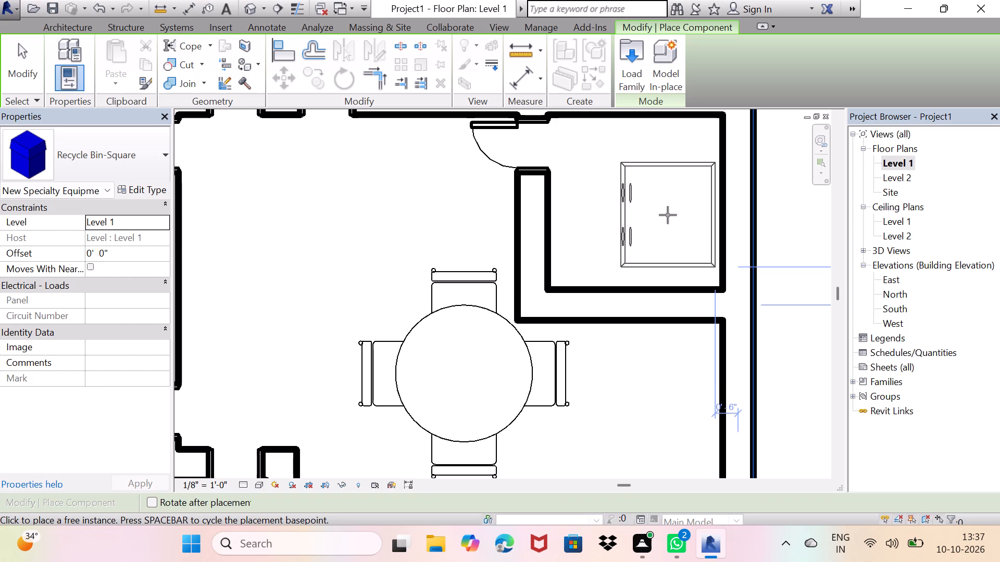
left_click(668, 215)
key("space")
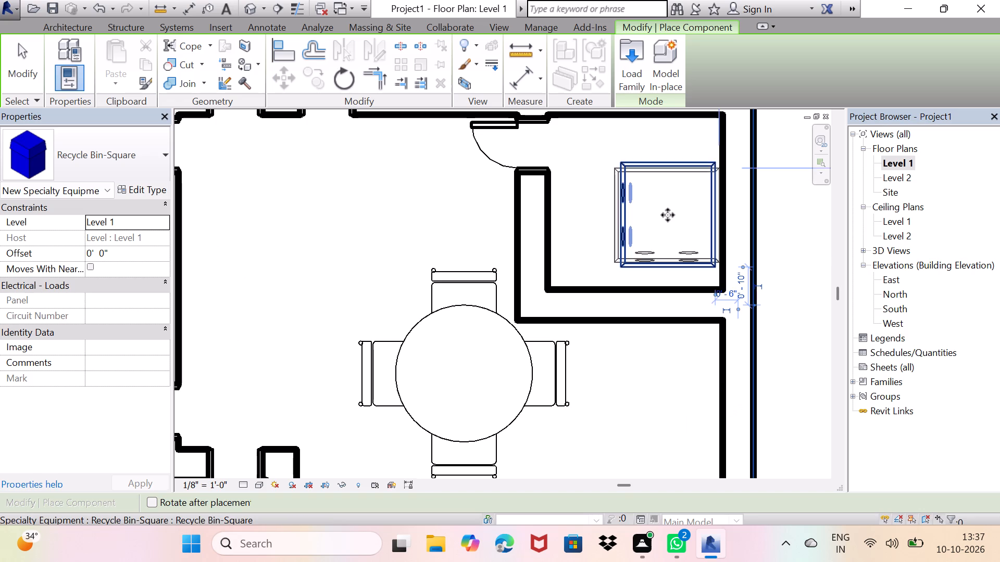
key("Escape")
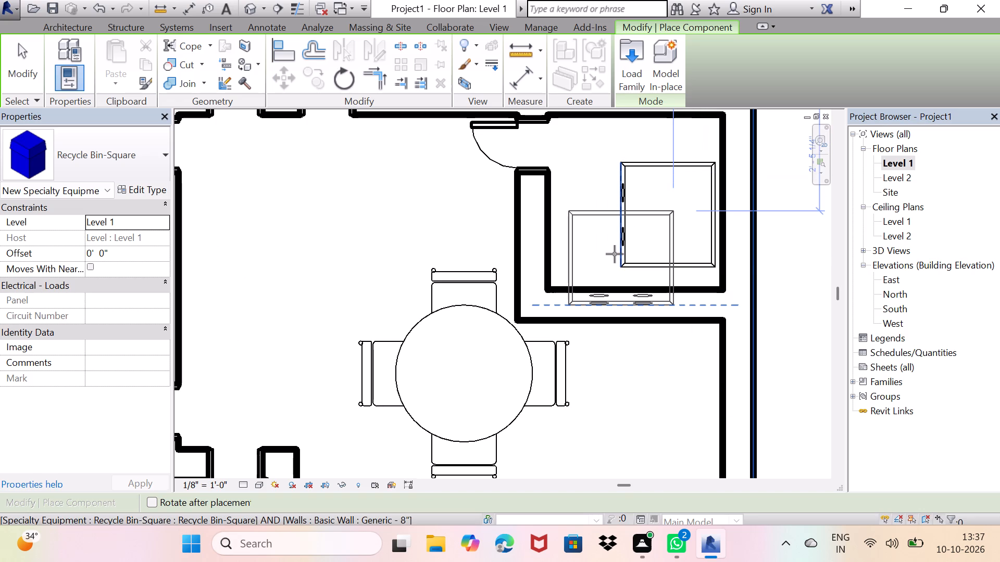
key("Escape")
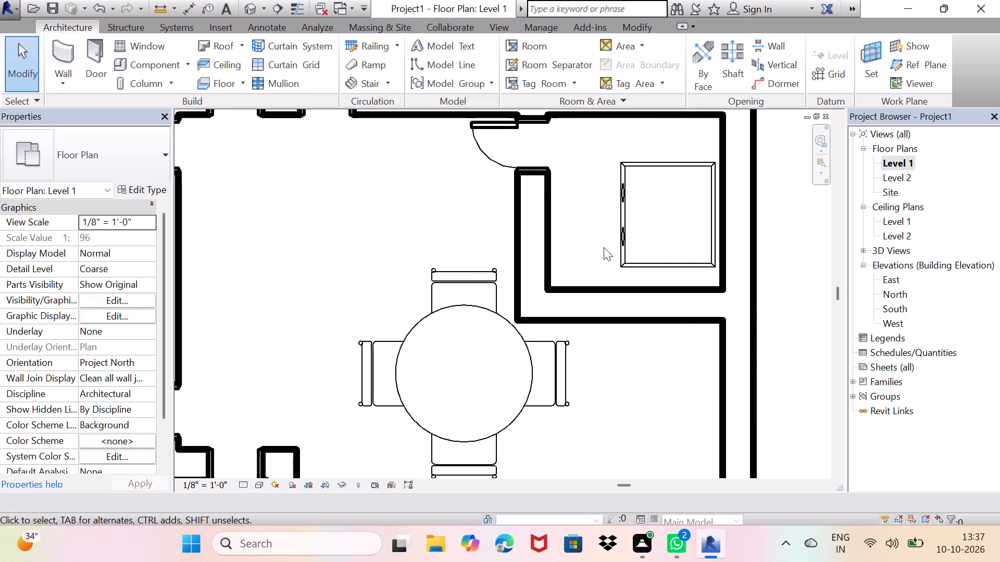
Look over the Level 1 plan, open the 3D view and examine the furnished house from the front and from above.
scroll(604, 247, "down", 3)
middle_click_drag(585, 271, 681, 410)
middle_click_drag(632, 227, 641, 383)
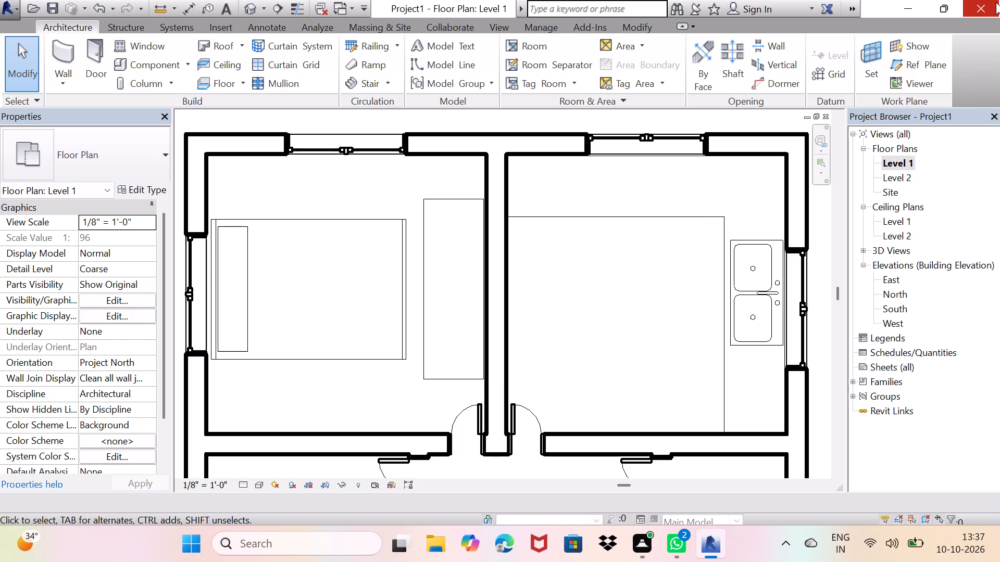
scroll(235, 199, "down", 4)
middle_click_drag(365, 334, 419, 225)
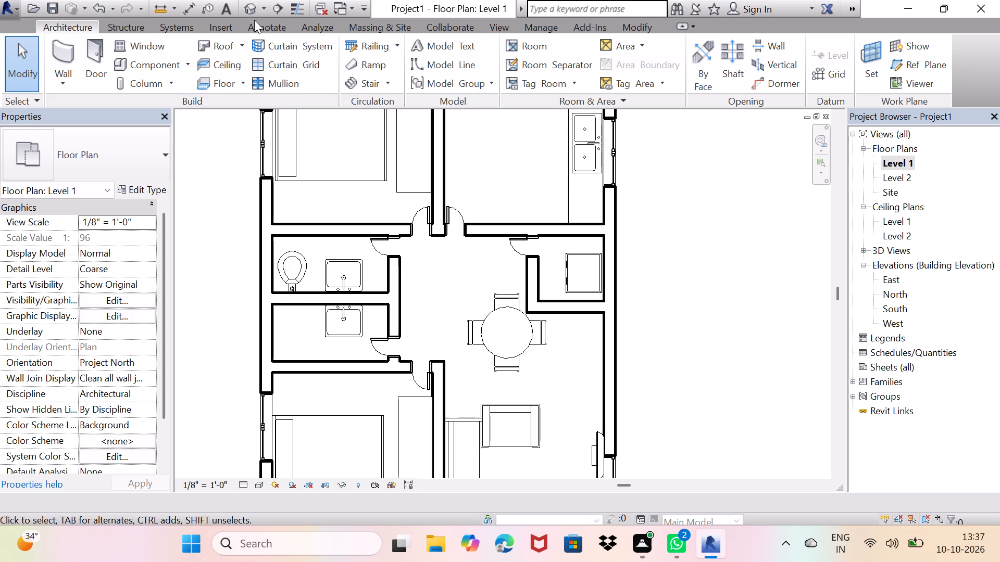
left_click(250, 6)
middle_click_drag(550, 430, 509, 441)
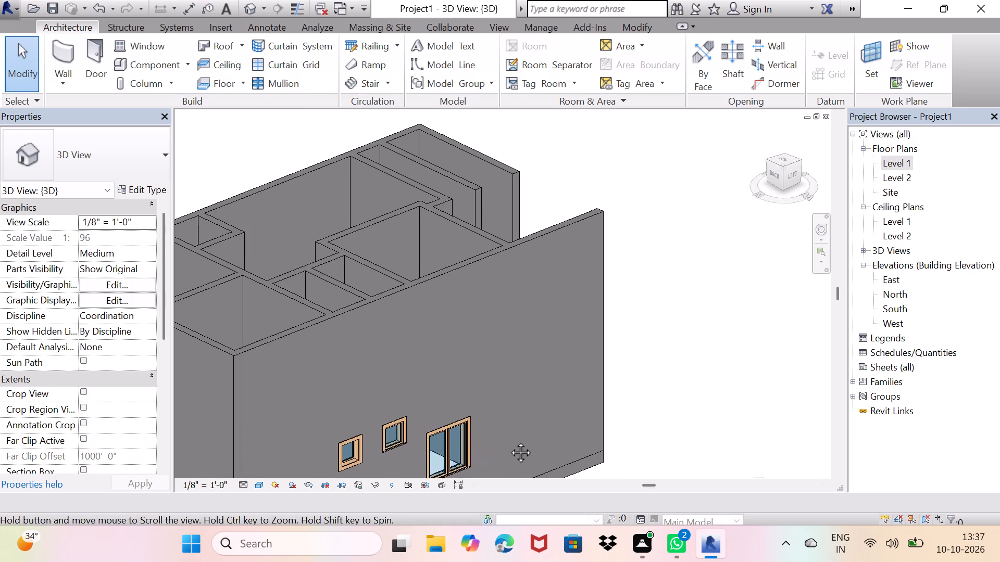
middle_click_drag(509, 441, 427, 427)
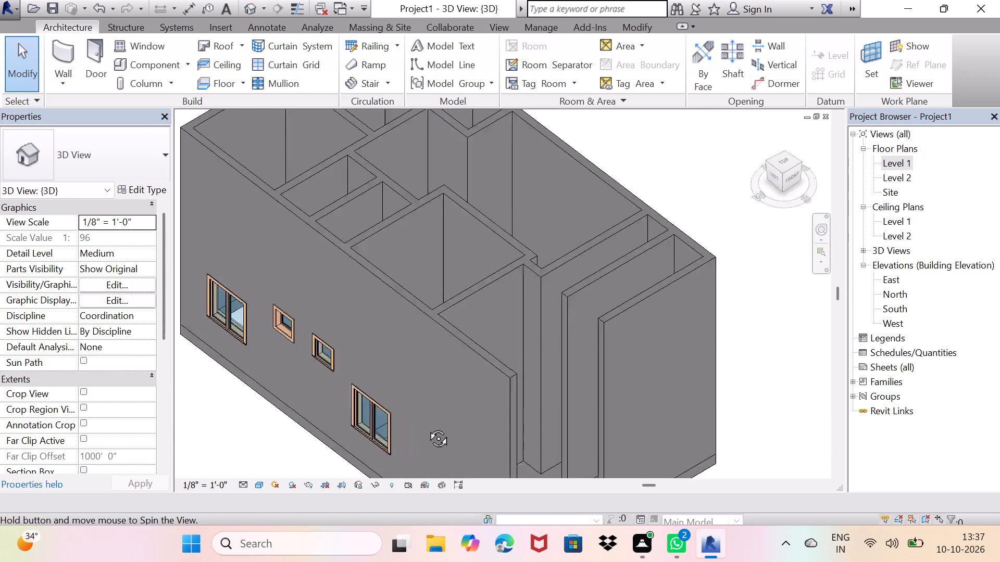
middle_click_drag(427, 427, 375, 376)
scroll(460, 361, "up", 2)
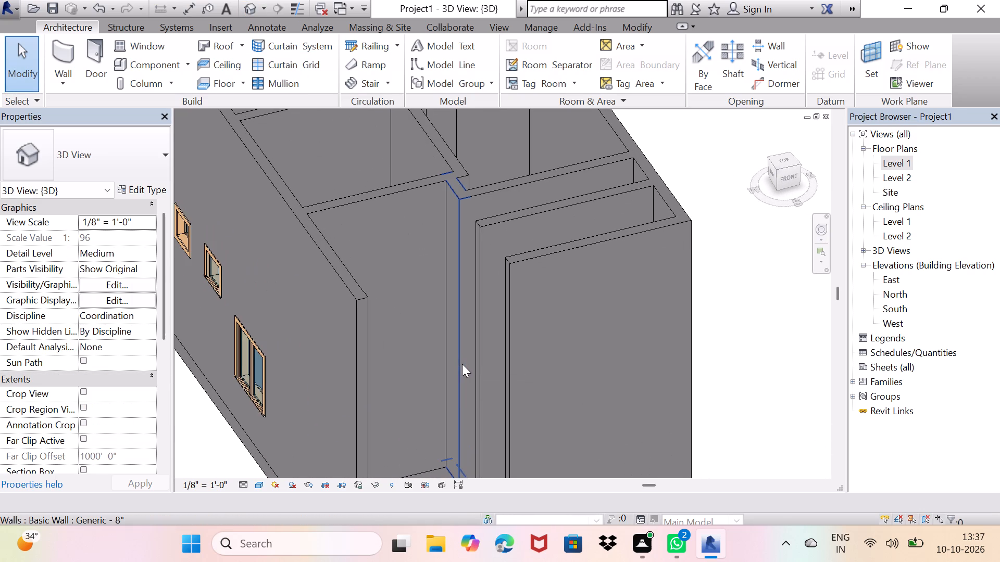
middle_click_drag(496, 397, 498, 327)
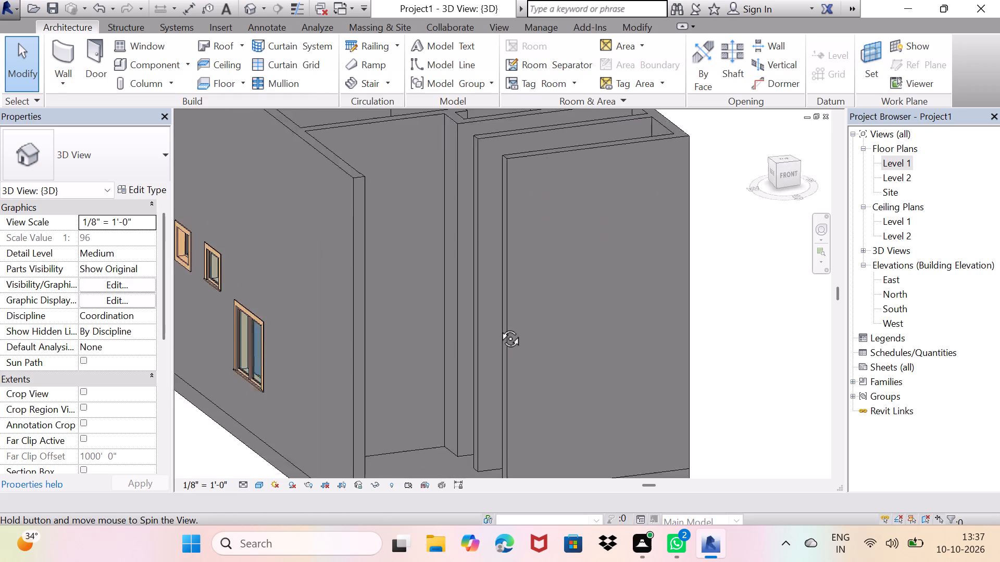
middle_click_drag(498, 327, 466, 487)
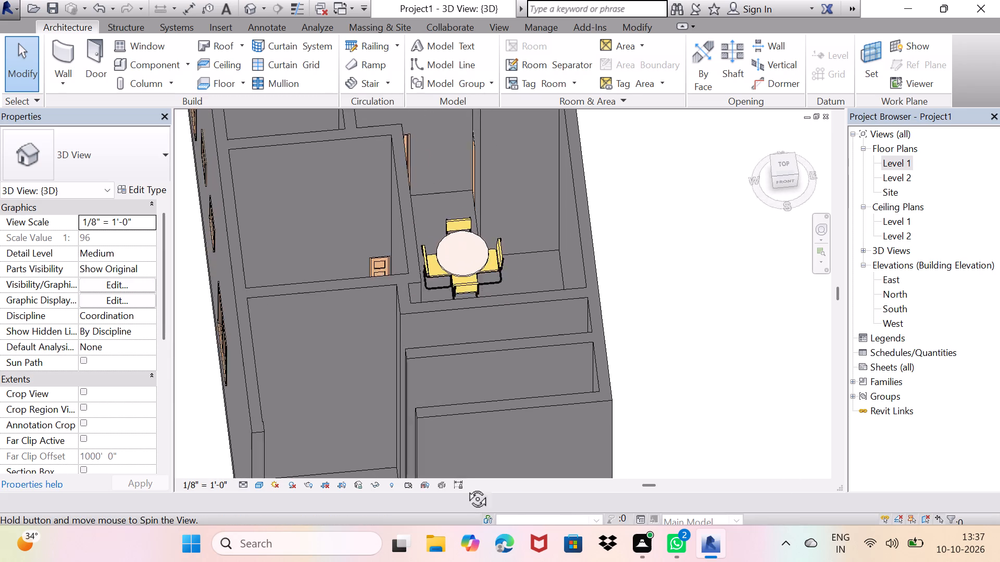
middle_click_drag(466, 487, 500, 430)
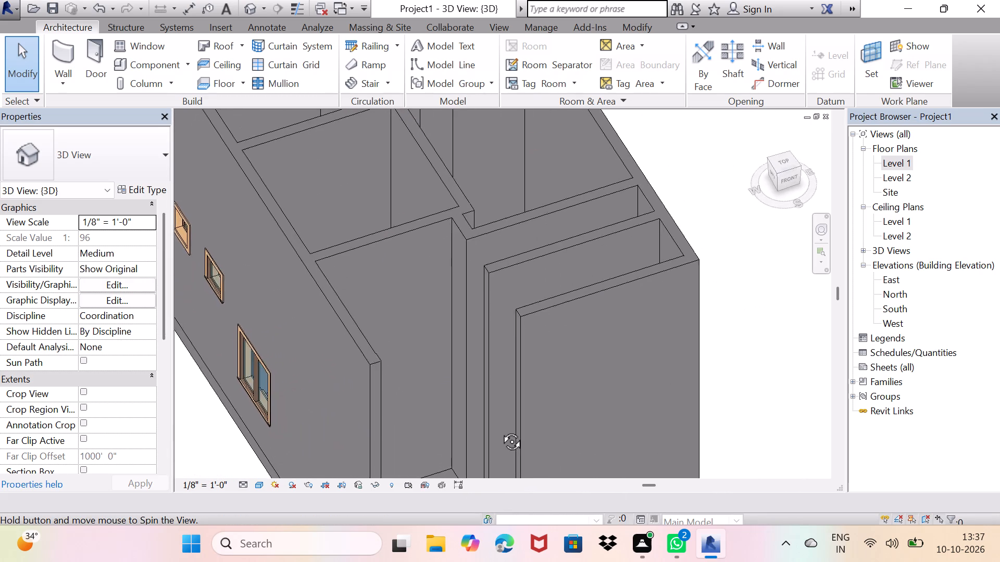
middle_click_drag(500, 430, 494, 378)
scroll(585, 282, "down", 4)
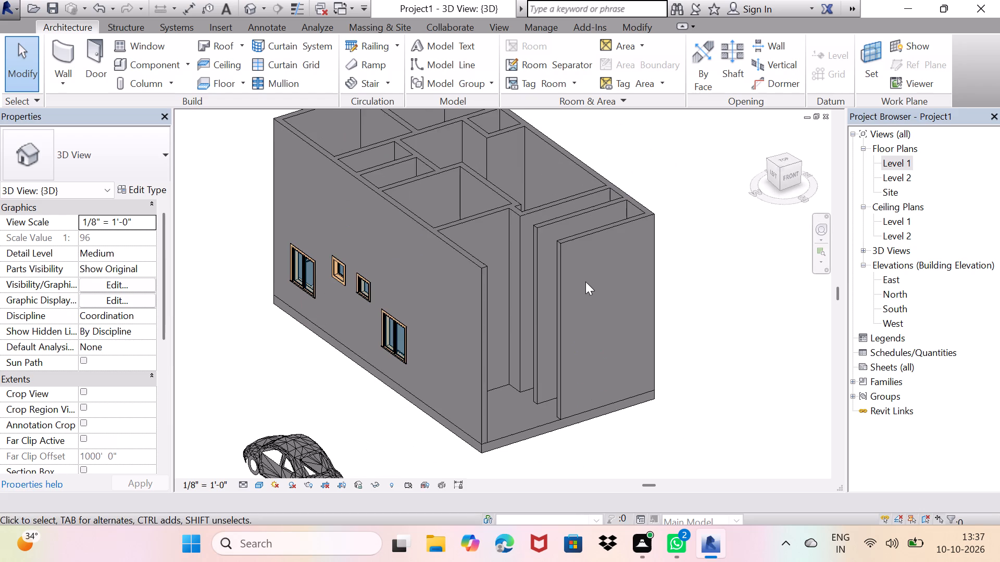
middle_click_drag(586, 296, 493, 316)
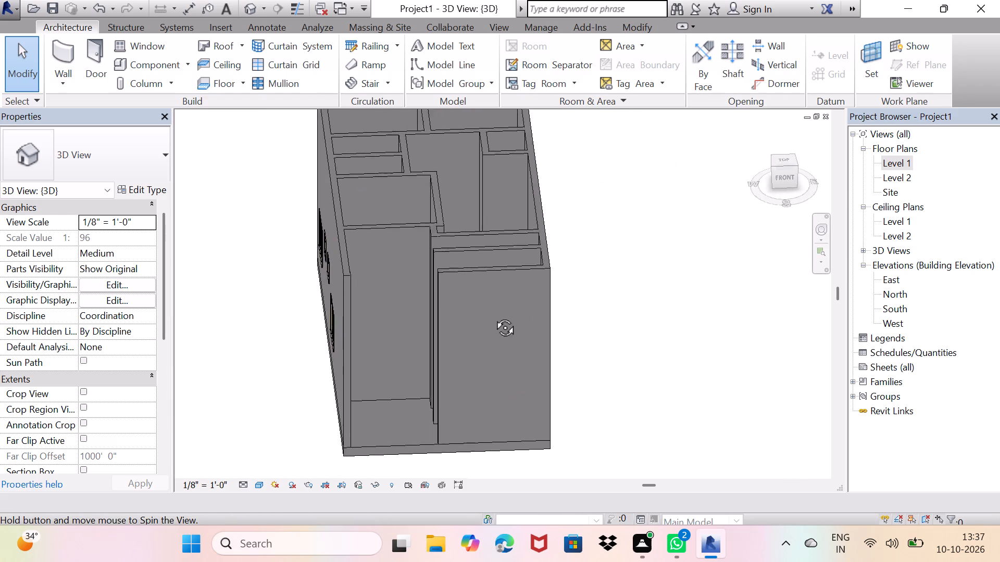
middle_click_drag(493, 316, 527, 490)
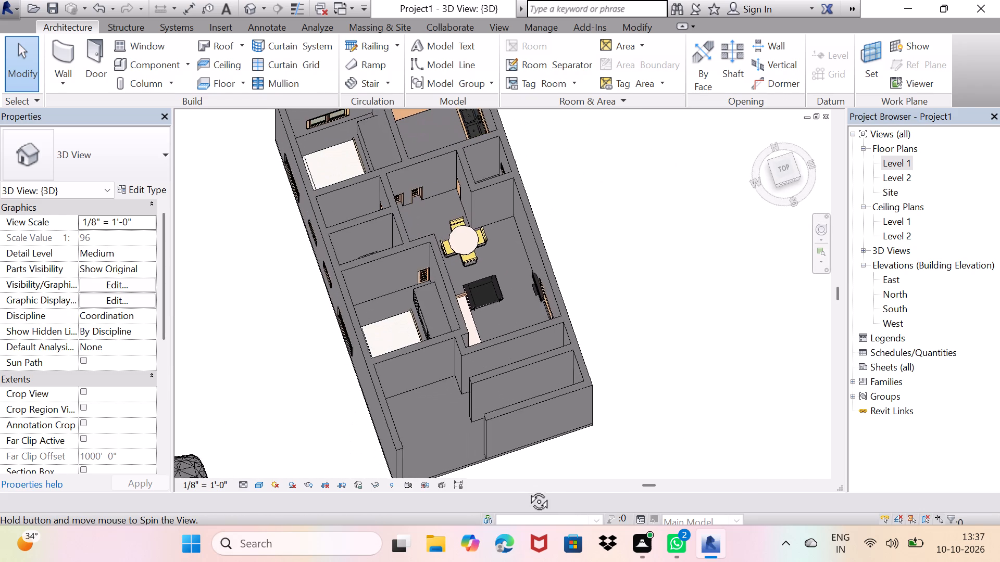
middle_click_drag(527, 490, 530, 494)
scroll(499, 378, "up", 11)
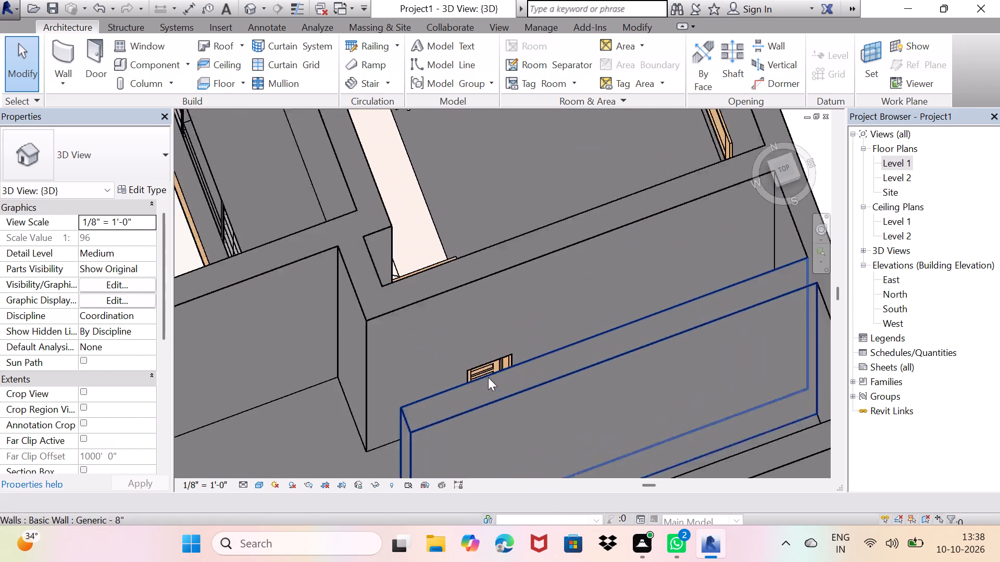
scroll(486, 376, "up", 3)
middle_click_drag(484, 376, 549, 487)
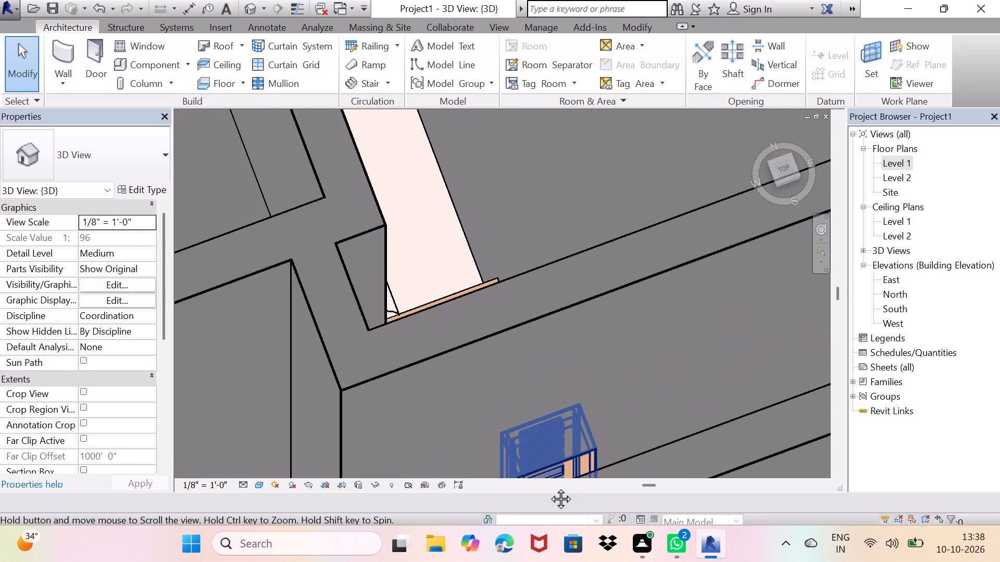
middle_click_drag(549, 487, 547, 542)
scroll(547, 542, "down", 1)
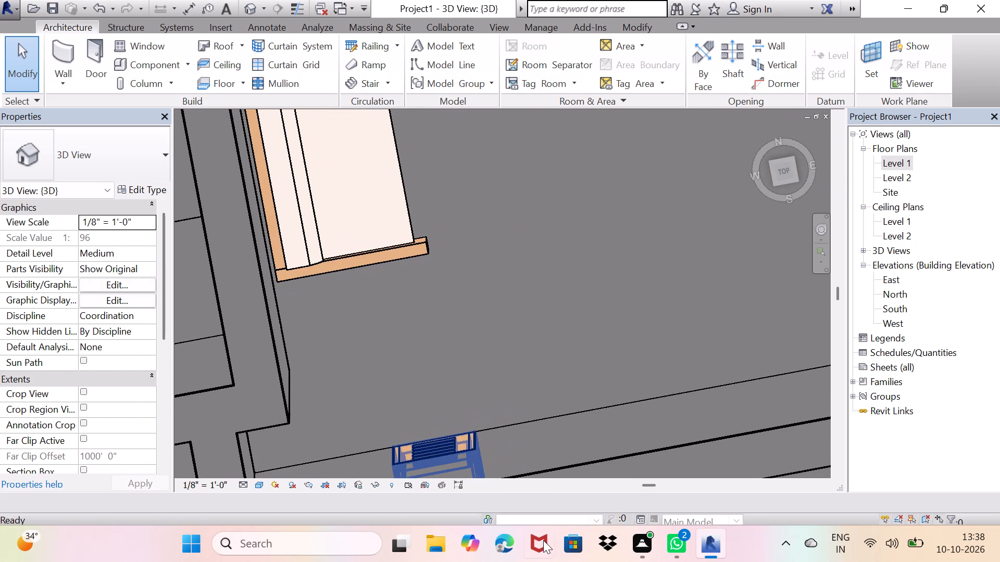
scroll(543, 540, "down", 1)
scroll(460, 323, "down", 16)
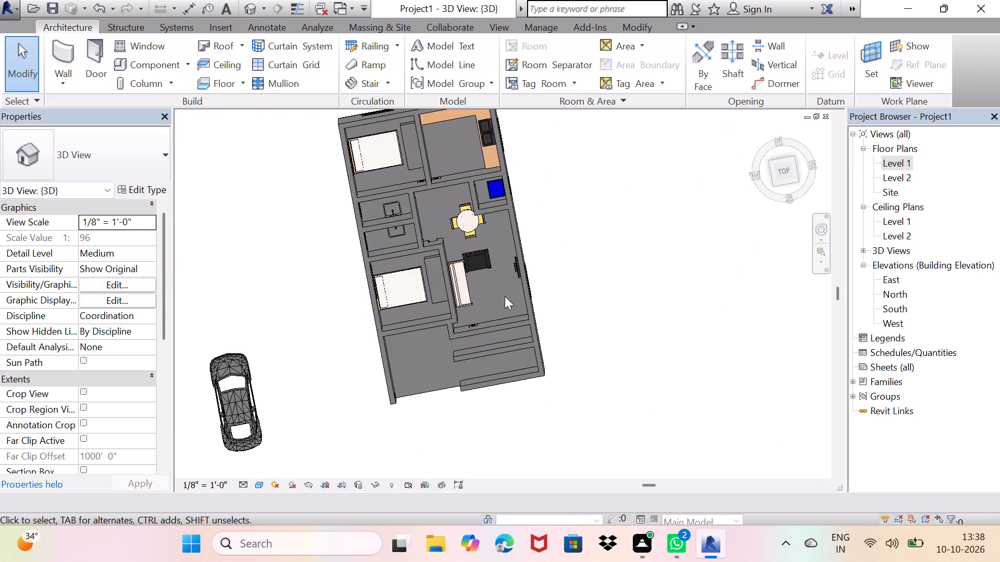
Examine the recycle bin in the small room south of the kitchen up close in 3D.
scroll(506, 296, "up", 3)
middle_click_drag(543, 318, 497, 314)
left_click_drag(567, 350, 583, 332)
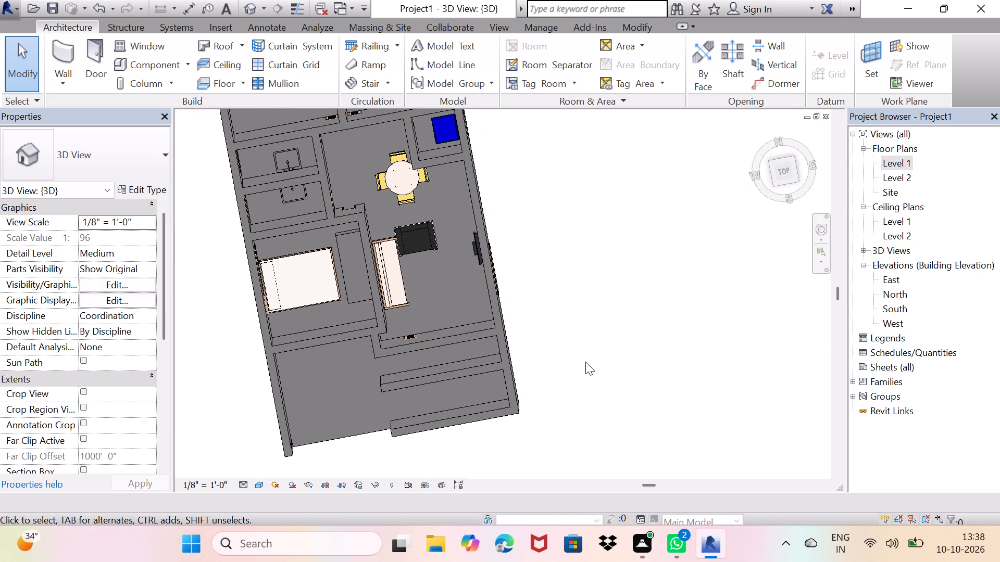
left_click_drag(551, 327, 570, 313)
scroll(443, 160, "up", 4)
middle_click_drag(415, 182, 420, 182)
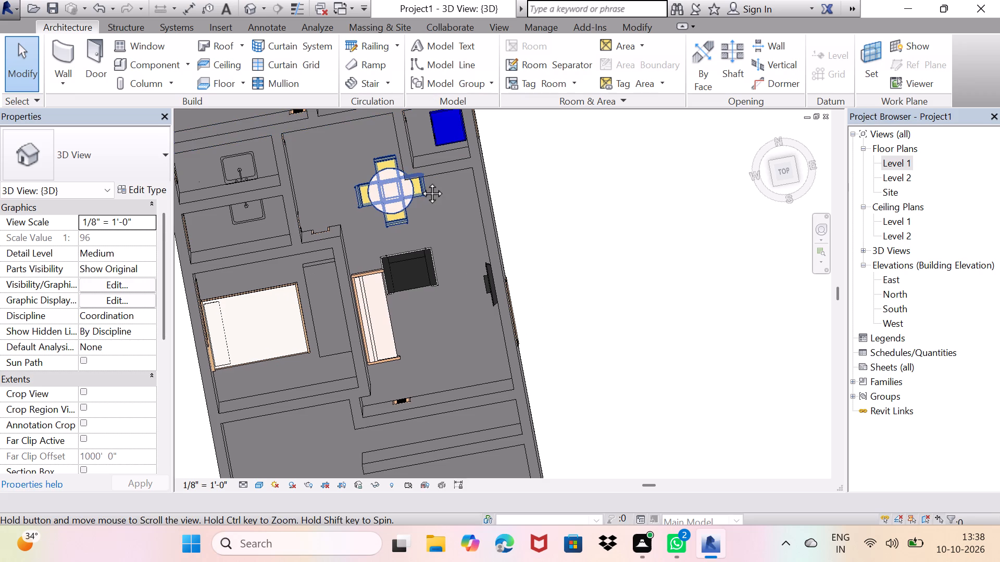
middle_click_drag(420, 182, 491, 201)
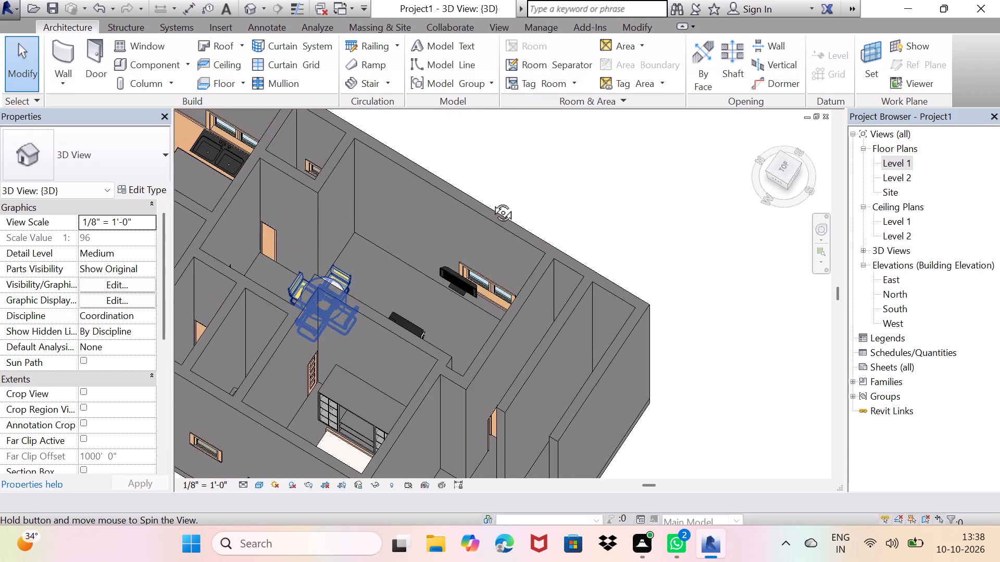
middle_click_drag(491, 201, 487, 204)
scroll(321, 158, "up", 9)
middle_click_drag(321, 203, 314, 244)
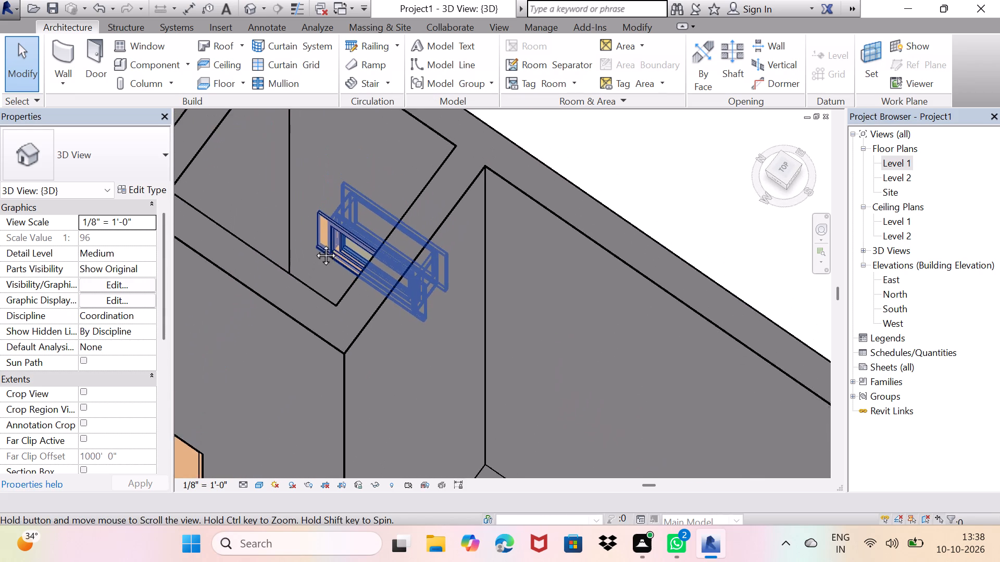
middle_click_drag(314, 244, 314, 245)
scroll(303, 264, "up", 1)
middle_click_drag(303, 264, 307, 291, "alt")
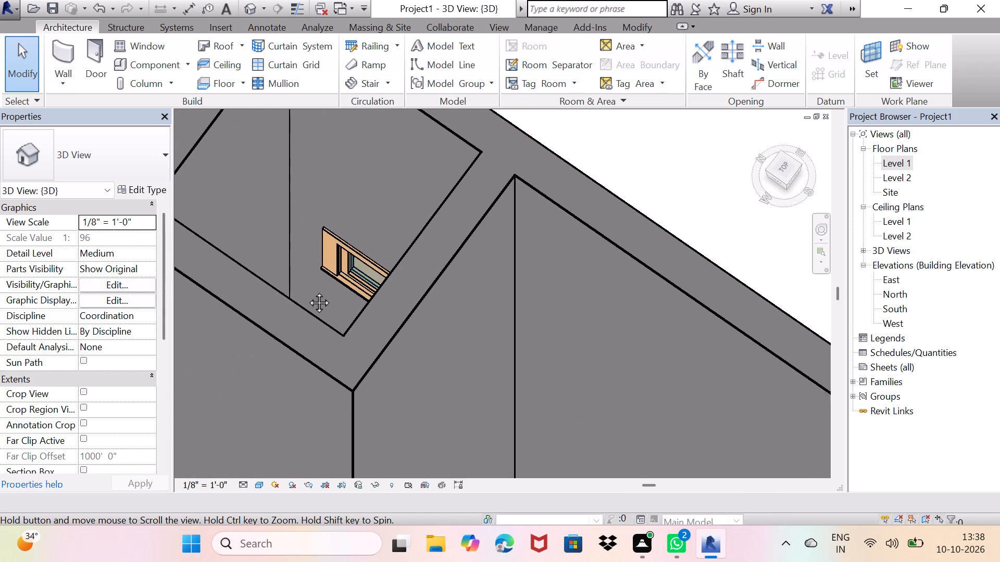
middle_click_drag(307, 291, 339, 274, "alt")
scroll(308, 312, "up", 8)
middle_click_drag(283, 336, 307, 294)
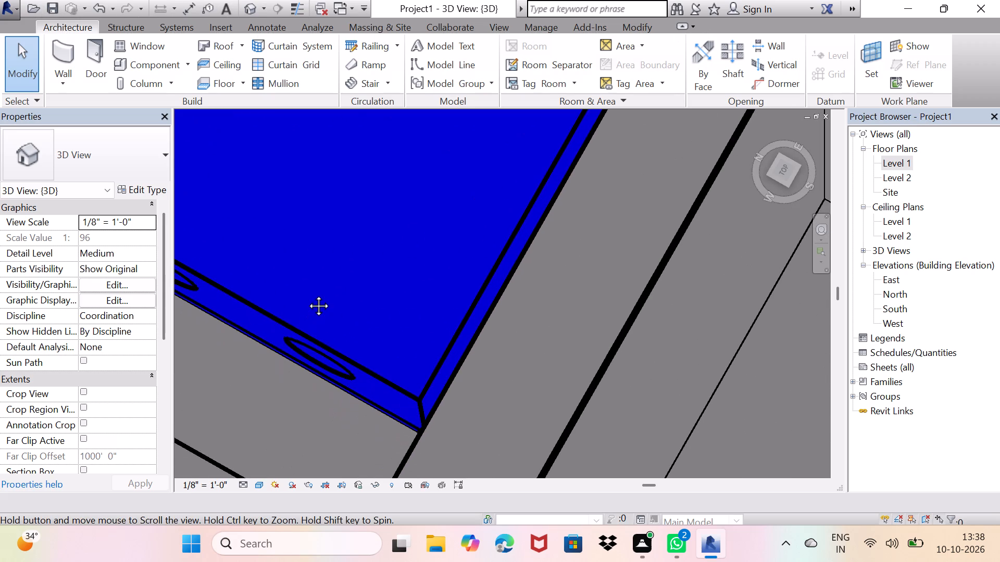
middle_click_drag(307, 294, 309, 288)
scroll(309, 288, "down", 15)
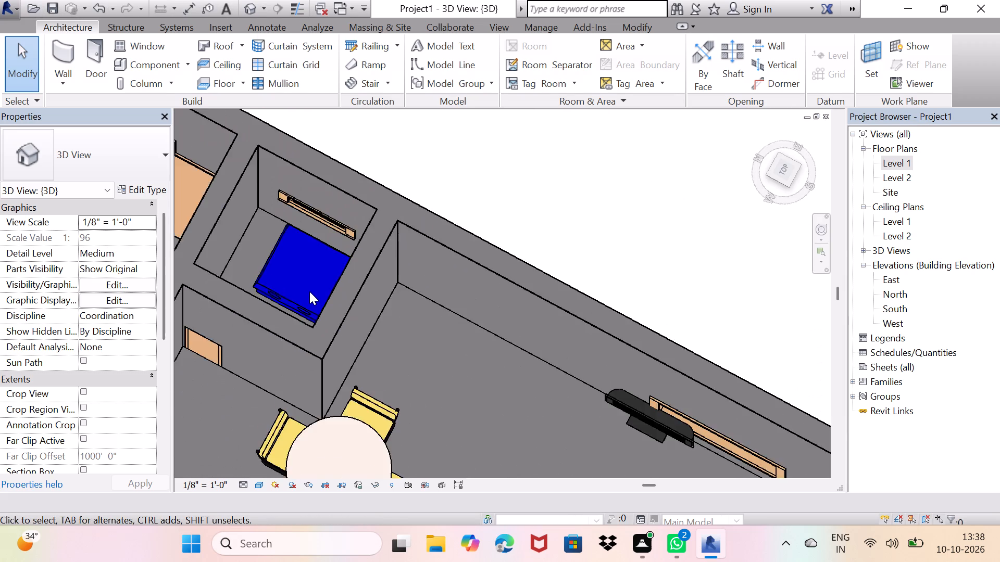
scroll(309, 291, "down", 11)
Lower the top of the outermost front wall at the house's south edge to an unconnected height of about 8' 1 5/8".
middle_click_drag(346, 358, 326, 354)
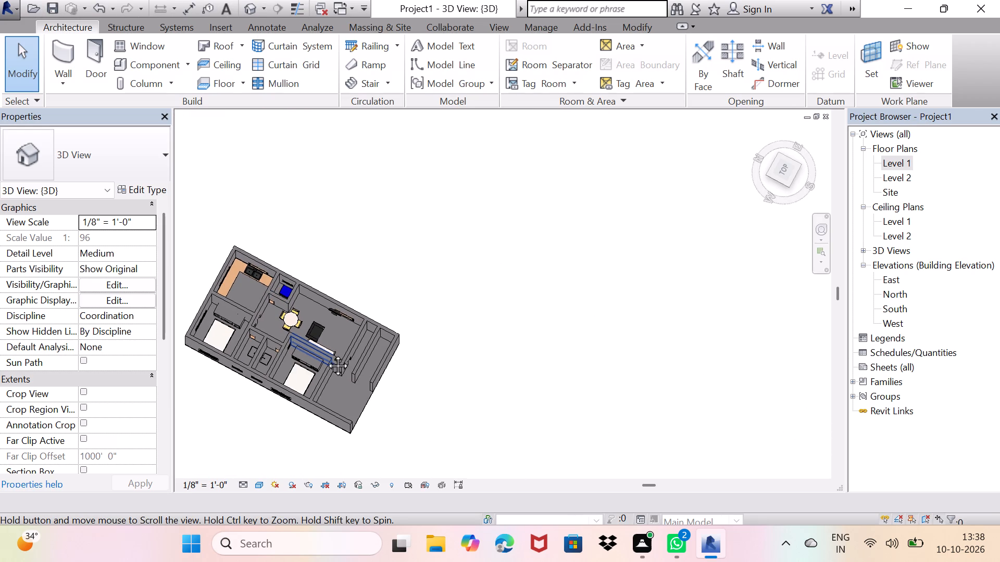
middle_click_drag(326, 354, 320, 363)
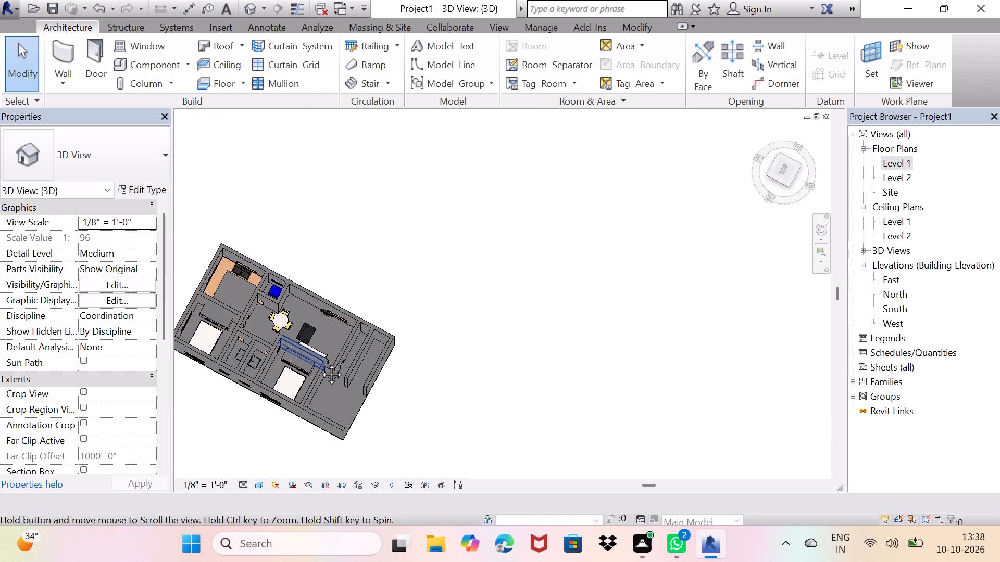
middle_click_drag(320, 363, 259, 293)
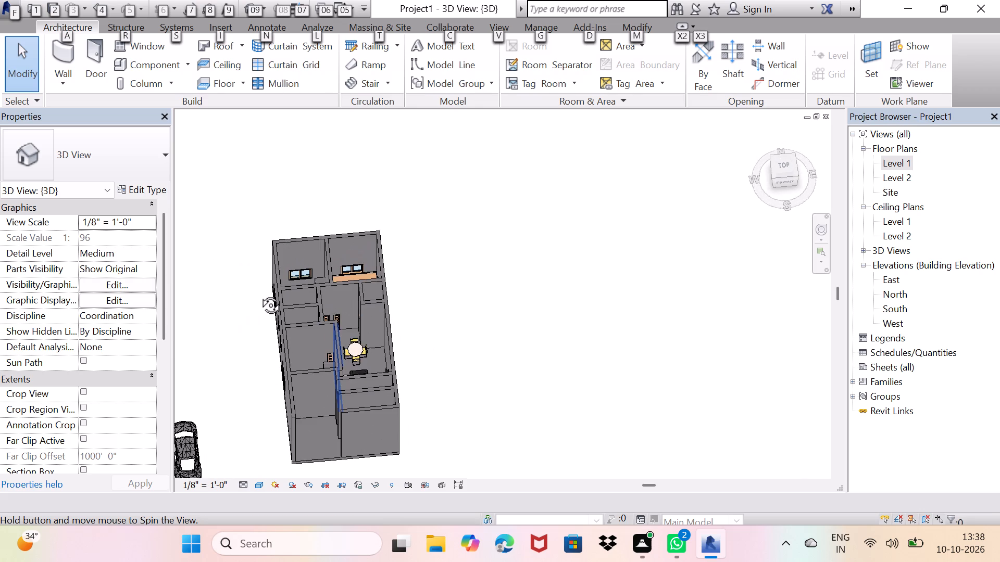
middle_click_drag(259, 293, 271, 303)
scroll(378, 431, "up", 4)
middle_click_drag(367, 419, 392, 366)
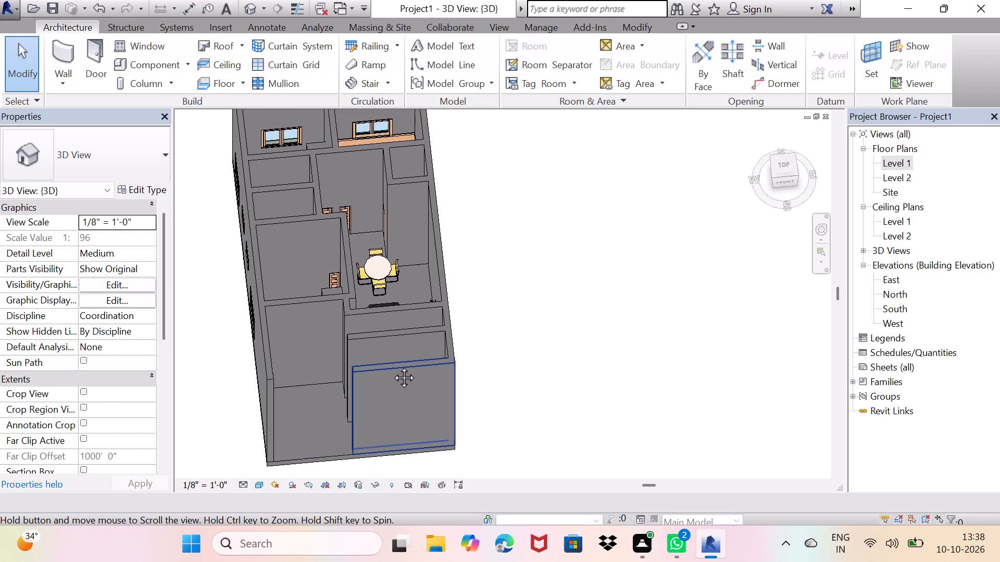
middle_click_drag(392, 366, 511, 263)
scroll(511, 245, "up", 2)
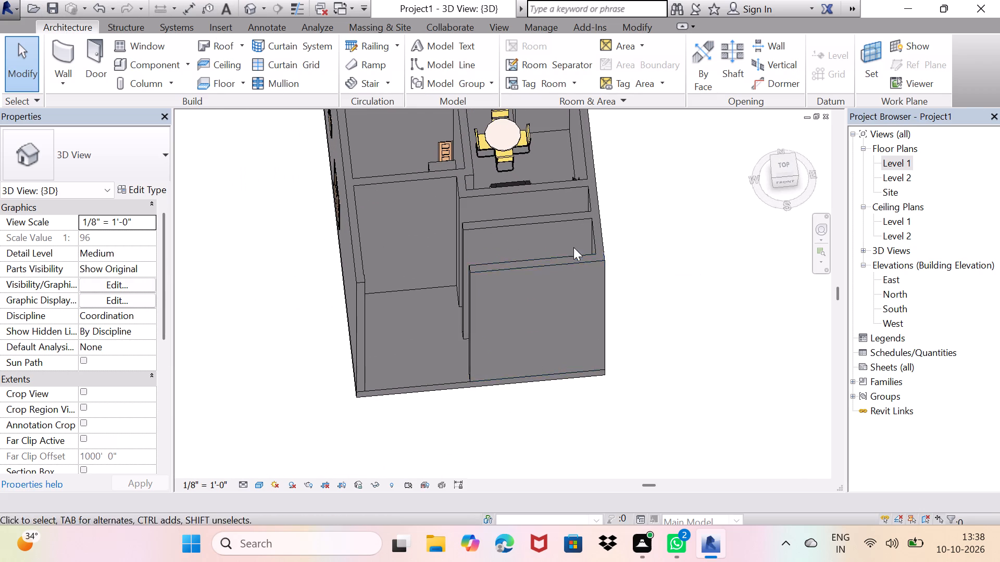
scroll(579, 250, "up", 6)
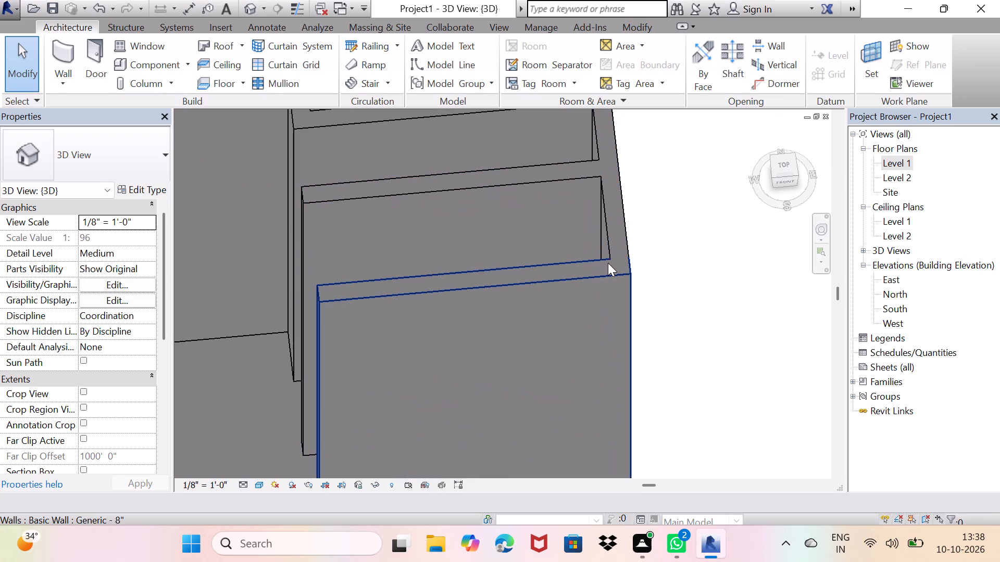
left_click(589, 266)
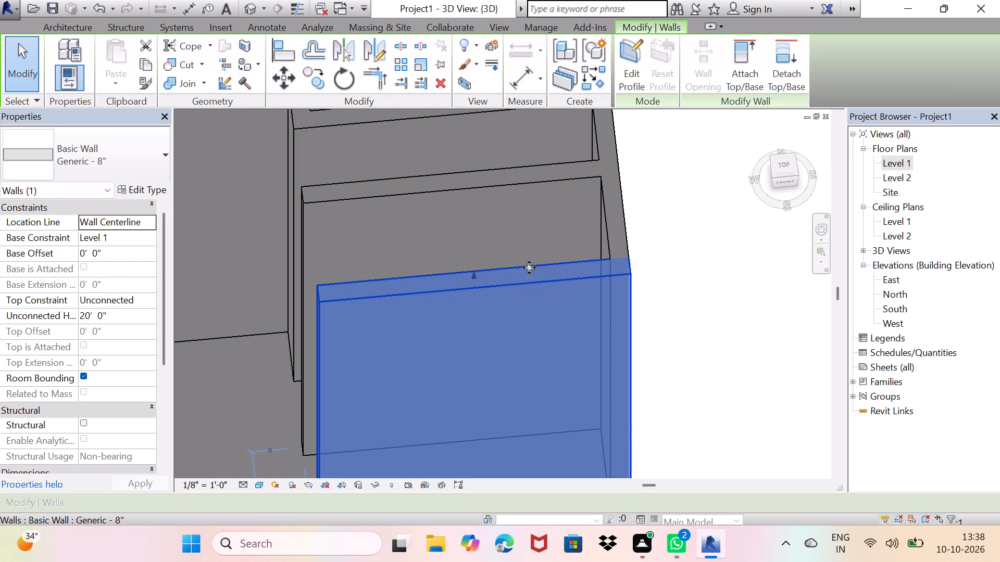
left_click_drag(474, 276, 494, 337)
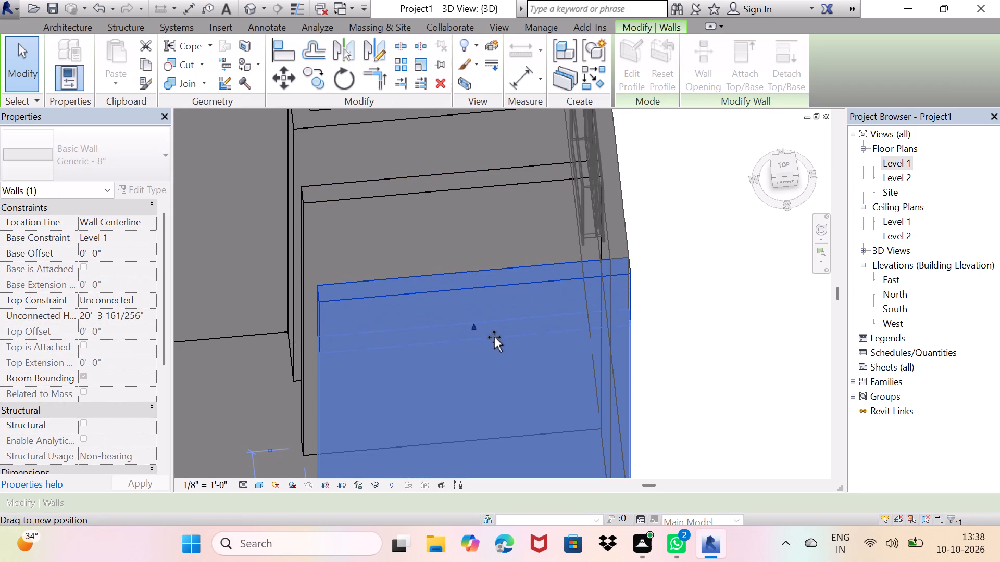
left_click_drag(494, 337, 511, 429)
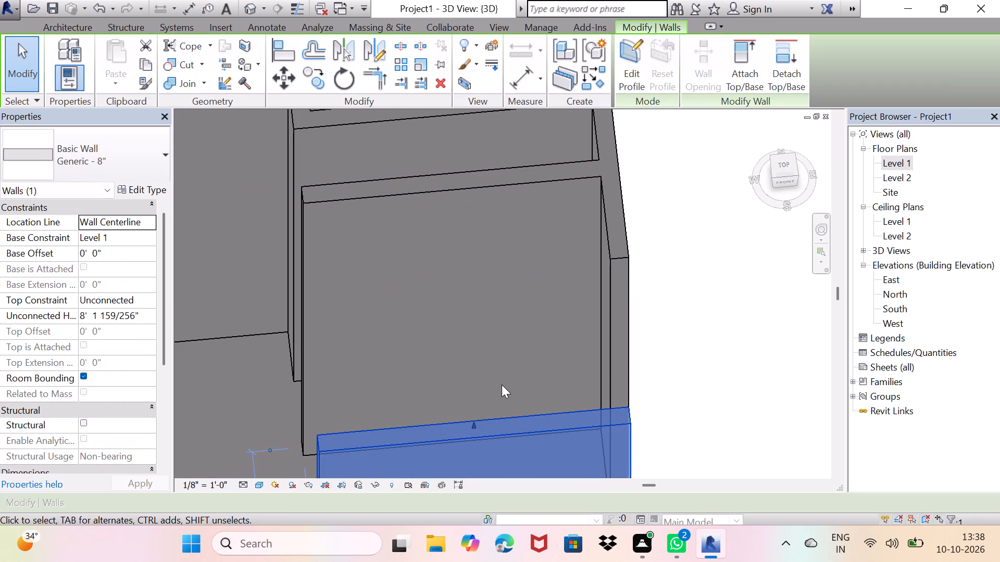
Lower the top of the parallel wall 4' behind the outermost front wall to an unconnected height of about 3' 1".
scroll(501, 385, "down", 2)
middle_click_drag(501, 402, 523, 381)
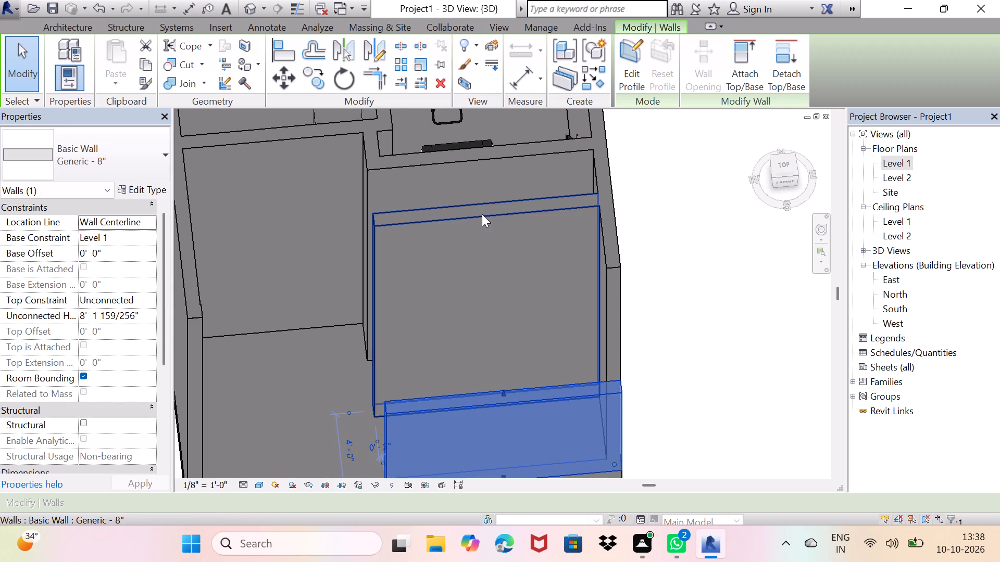
left_click(482, 214)
left_click_drag(485, 205, 500, 322)
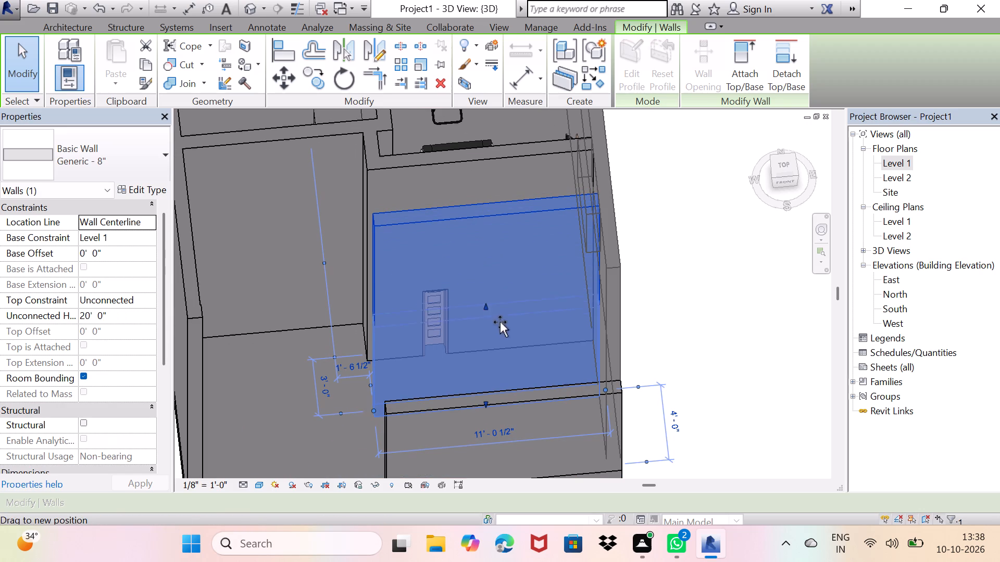
left_click_drag(500, 322, 516, 371)
middle_click_drag(503, 397, 511, 333)
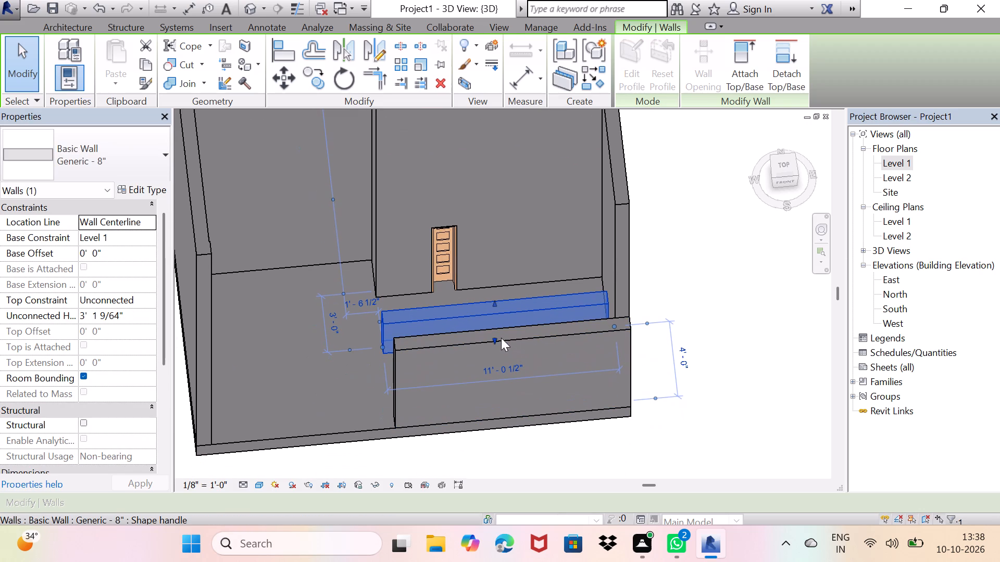
Extend the base of the low wall behind the outermost front wall down to a base offset of about -1' 11 3/4".
left_click_drag(496, 341, 504, 374)
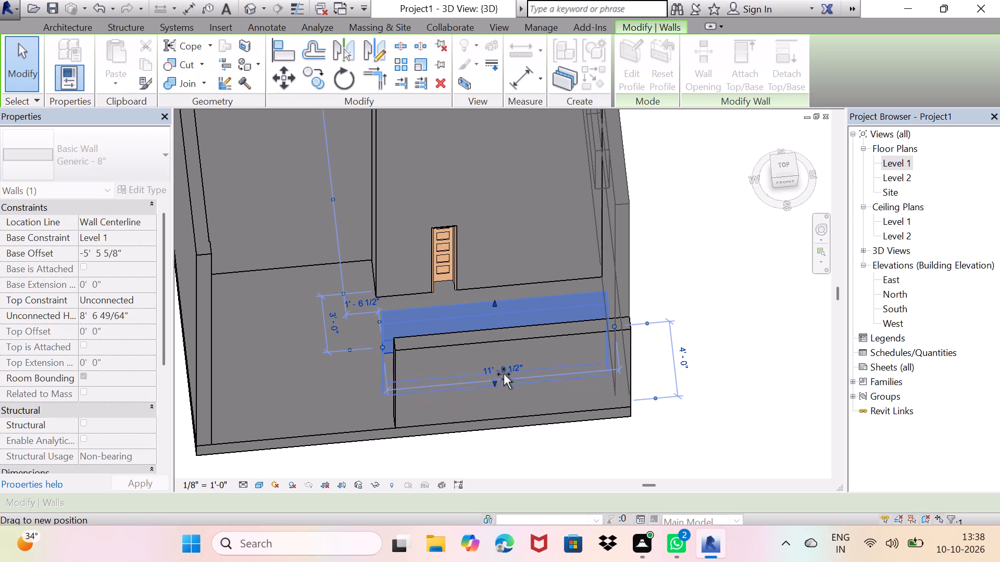
left_click_drag(504, 374, 526, 356)
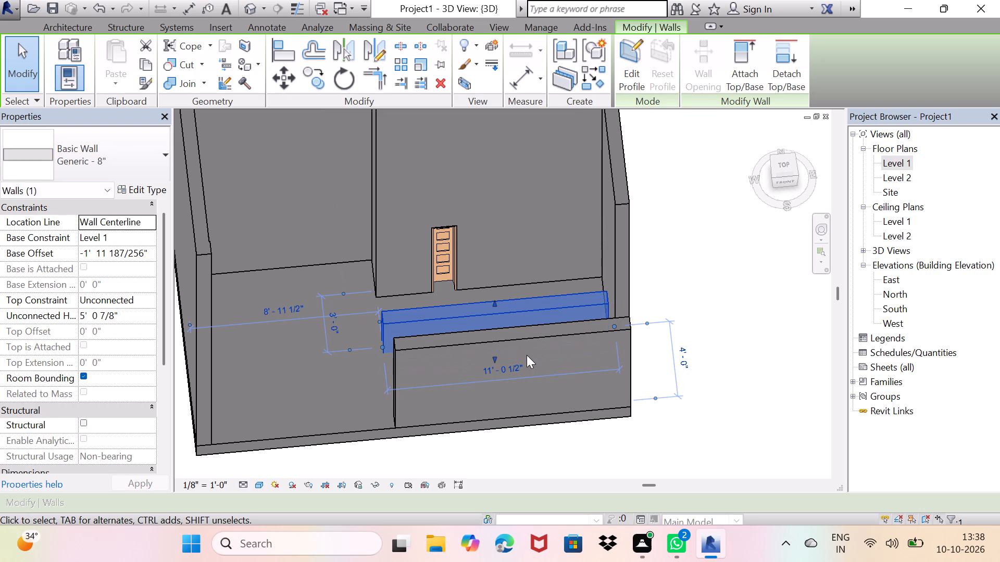
key("space")
left_click_drag(741, 384, 753, 363)
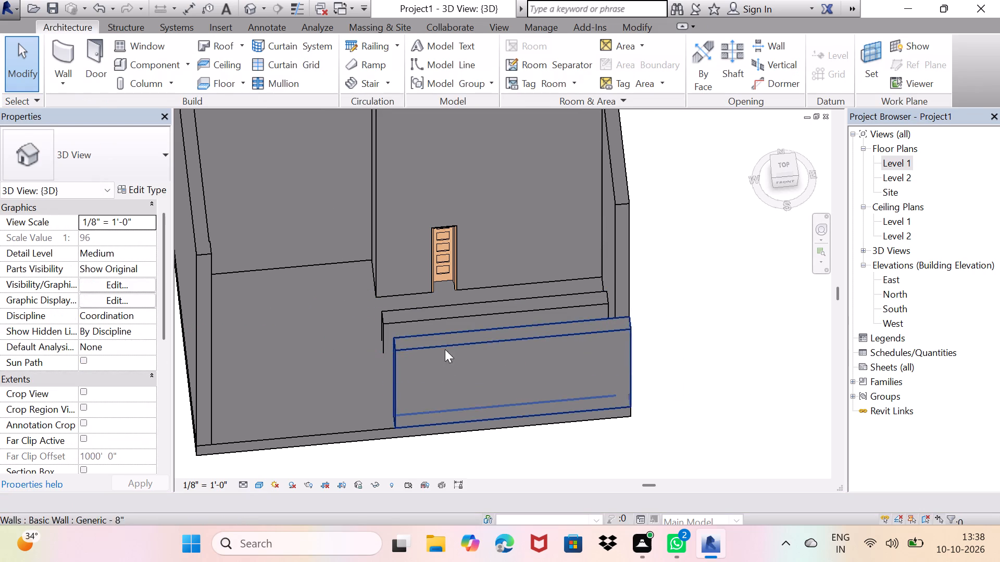
Move the RPC Beetle car onto the floor west of the low front walls, about 4' 9" from the interior wall and 1' 6" past the front wall line.
middle_click_drag(445, 349, 657, 316)
scroll(657, 316, "down", 3)
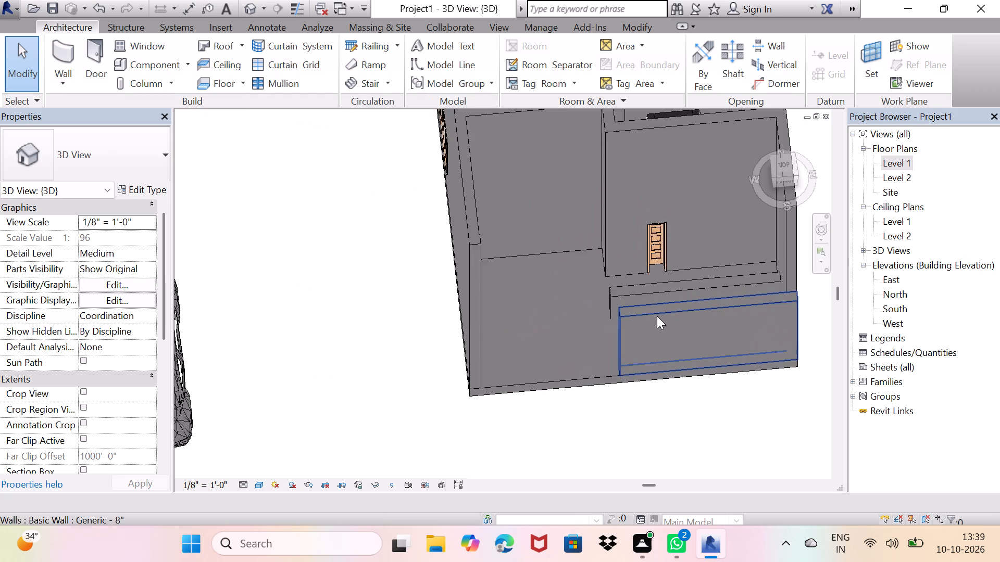
middle_click_drag(607, 356, 656, 337)
scroll(716, 240, "up", 2)
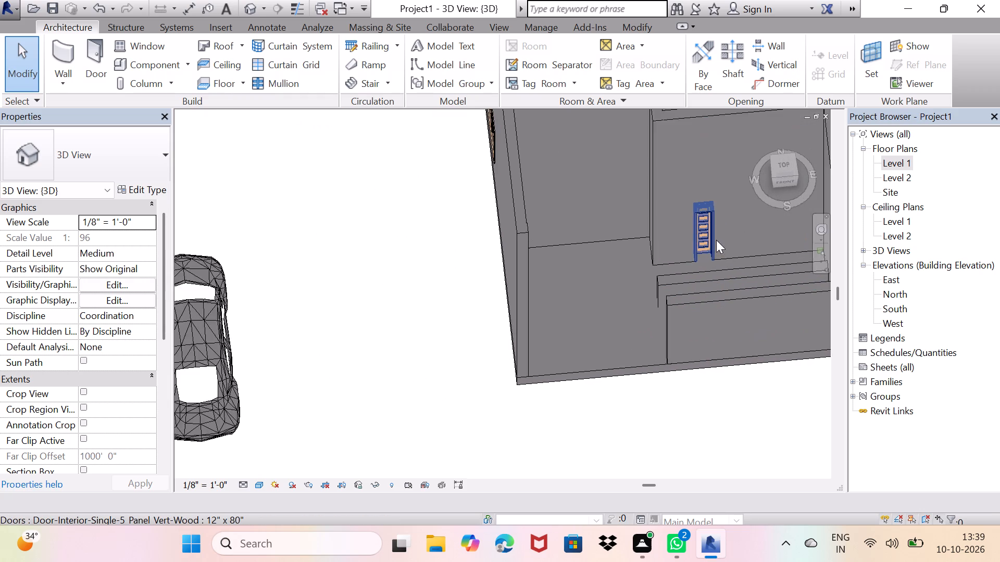
scroll(554, 299, "down", 3)
left_click(267, 360)
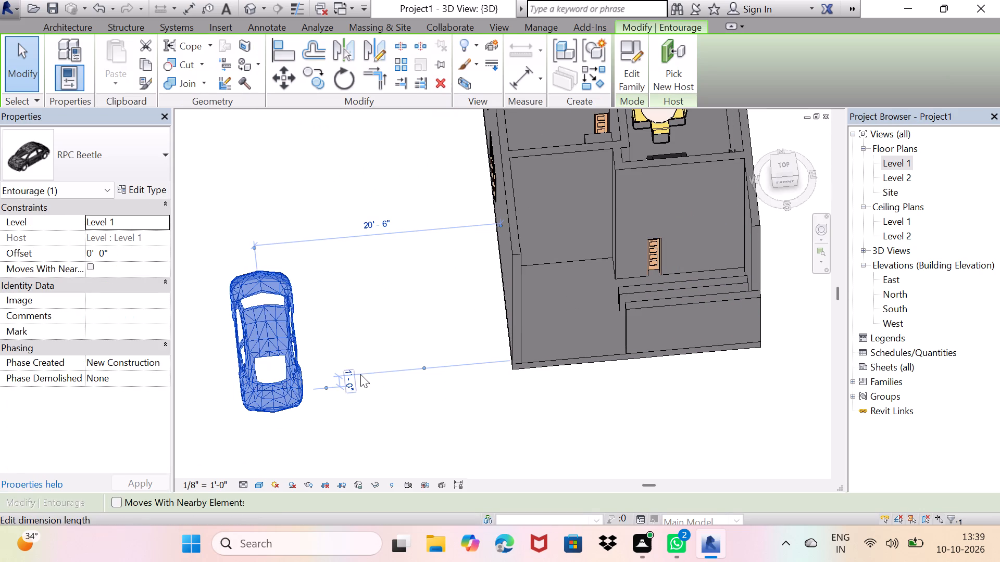
left_click_drag(293, 368, 357, 356)
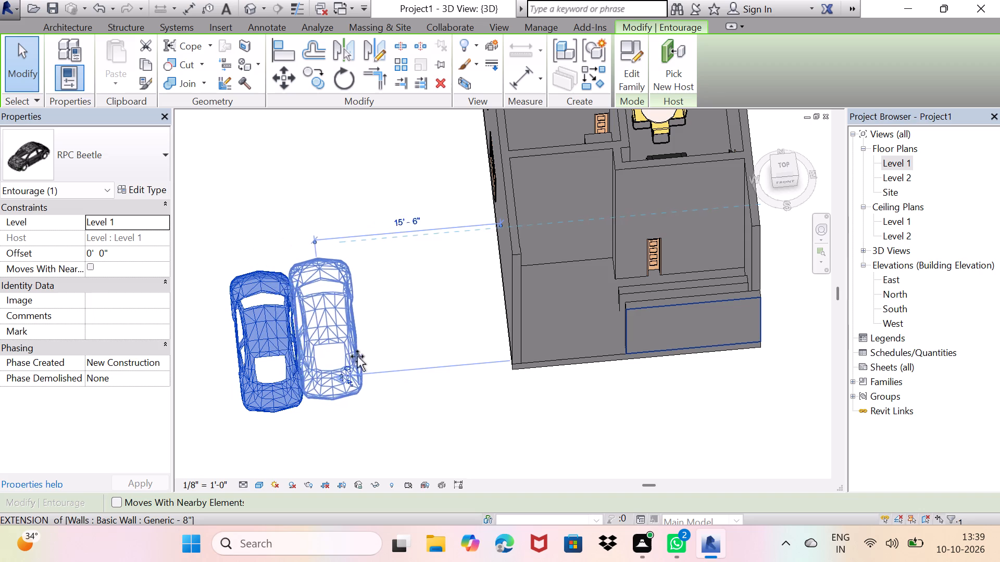
left_click_drag(357, 356, 593, 347)
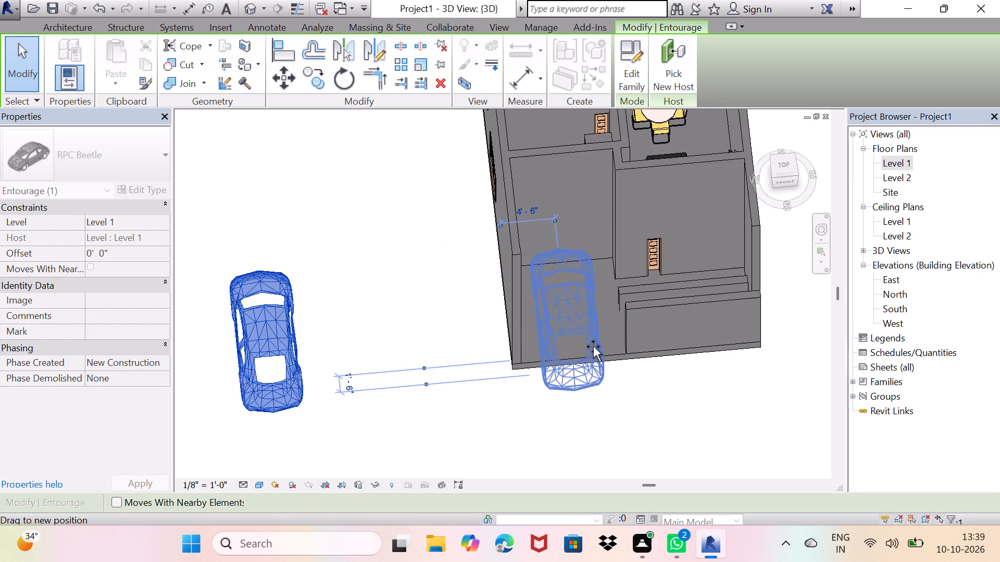
left_click_drag(593, 347, 593, 347)
middle_click_drag(634, 388, 555, 352)
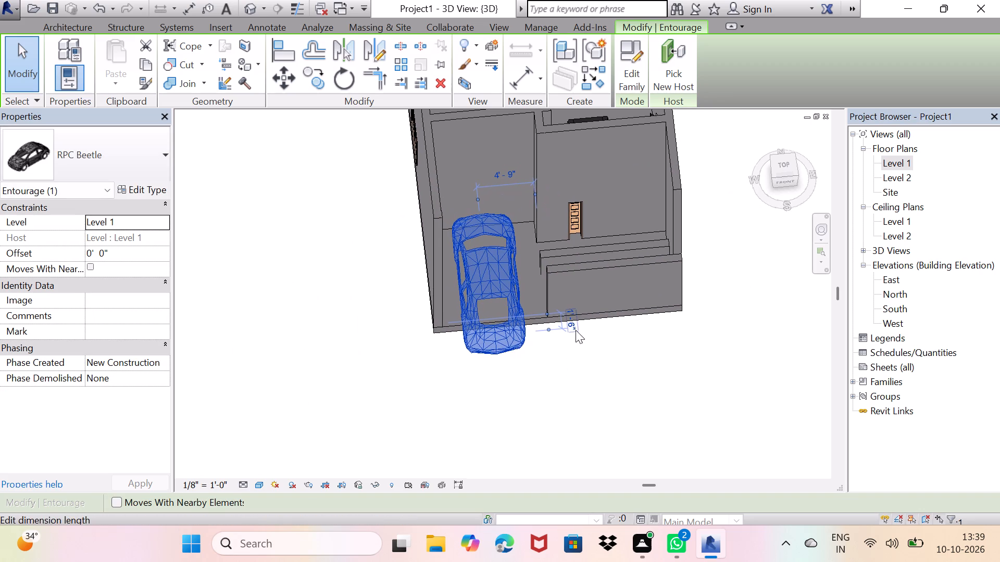
Move the Generic - 12" floor southward so that it projects beyond the house's front walls.
left_click(608, 312)
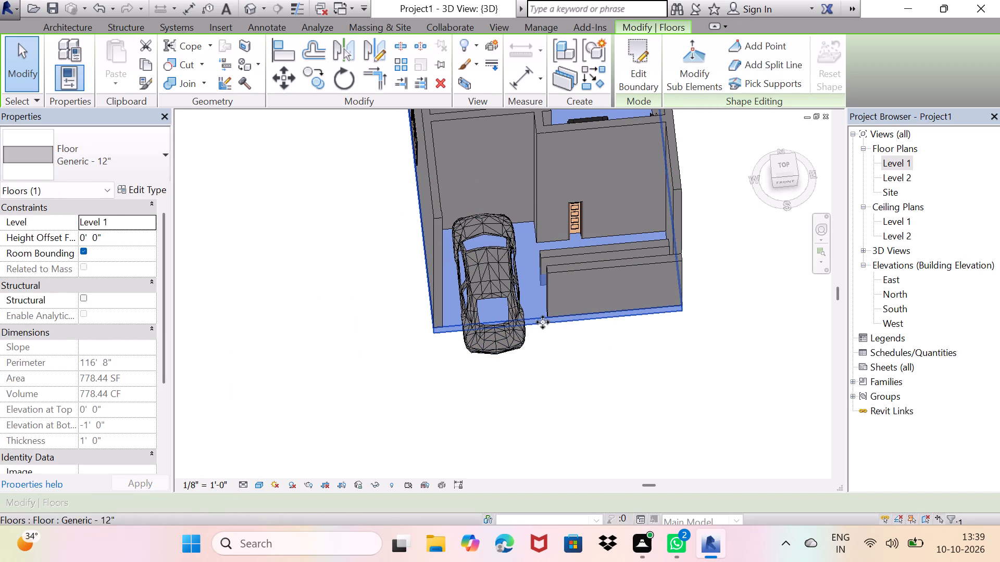
left_click(537, 320)
left_click_drag(537, 306, 547, 271)
scroll(553, 315, "up", 2)
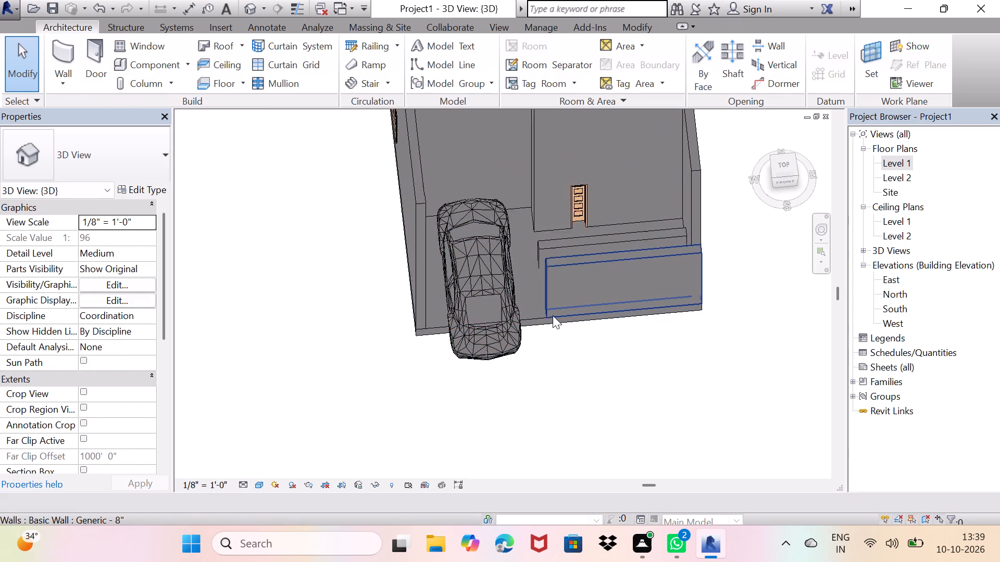
scroll(553, 315, "up", 2)
middle_click_drag(560, 340, 540, 327)
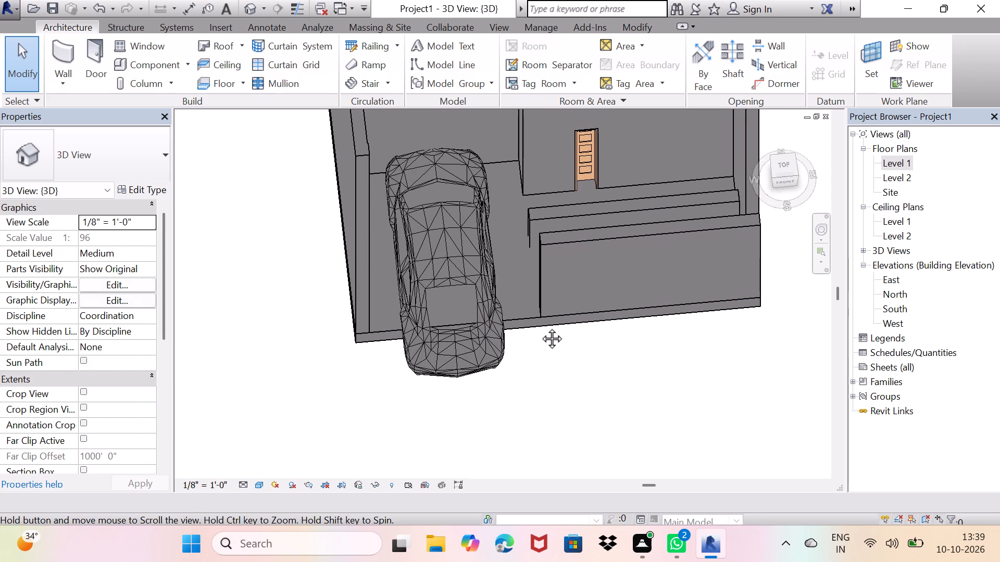
middle_click_drag(540, 327, 507, 290)
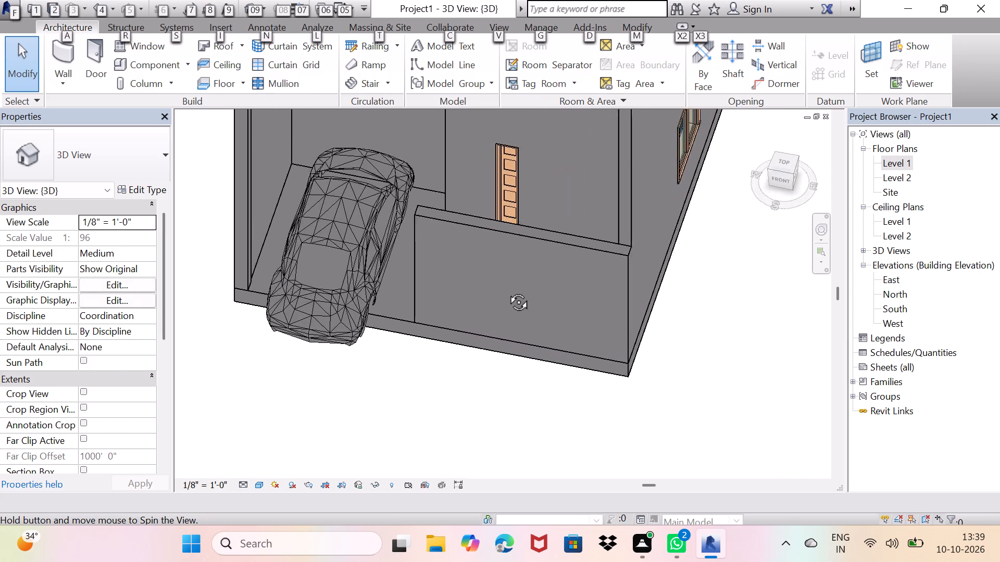
middle_click_drag(507, 290, 512, 248)
scroll(411, 285, "up", 2)
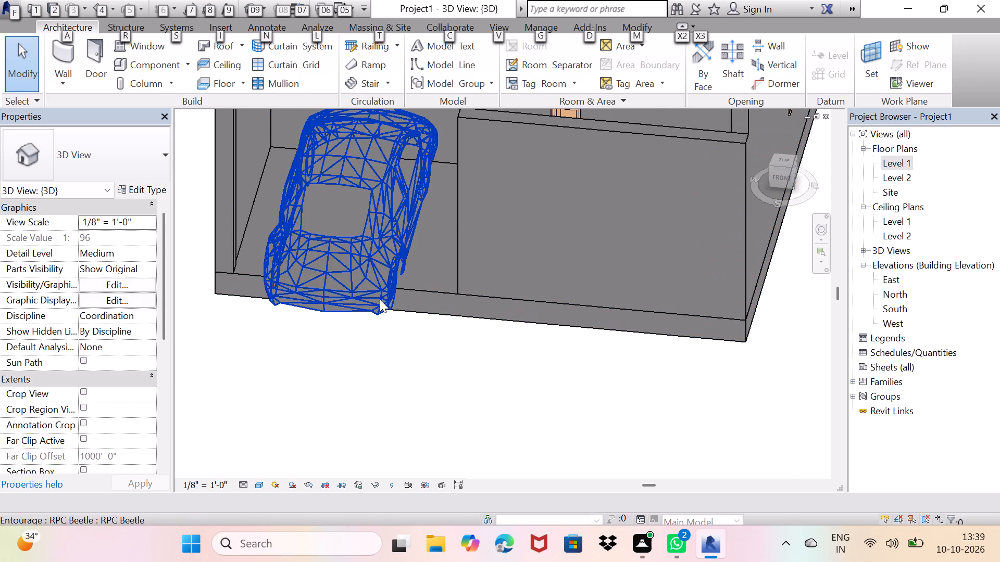
left_click(452, 309)
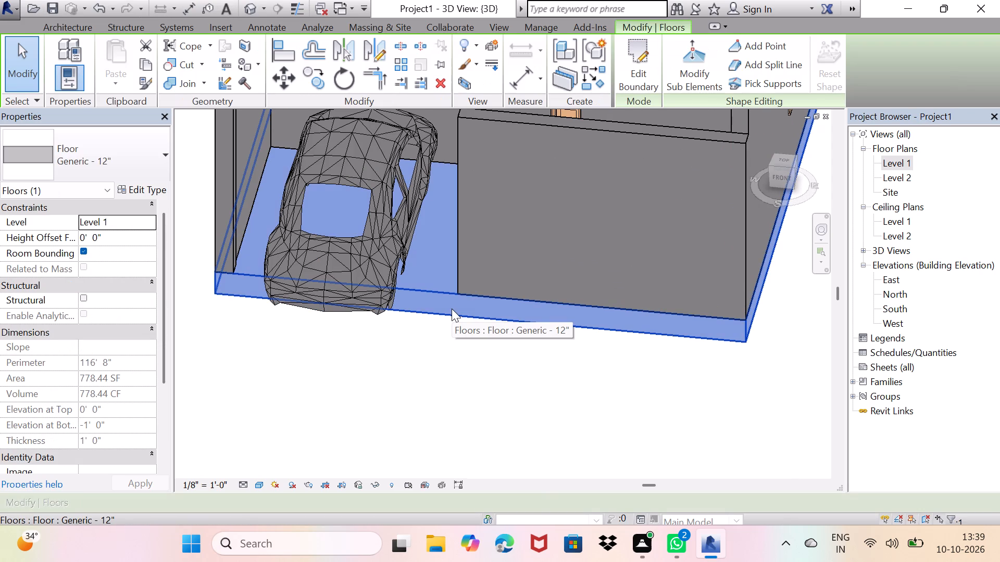
scroll(449, 318, "down", 2)
left_click_drag(445, 300, 437, 316)
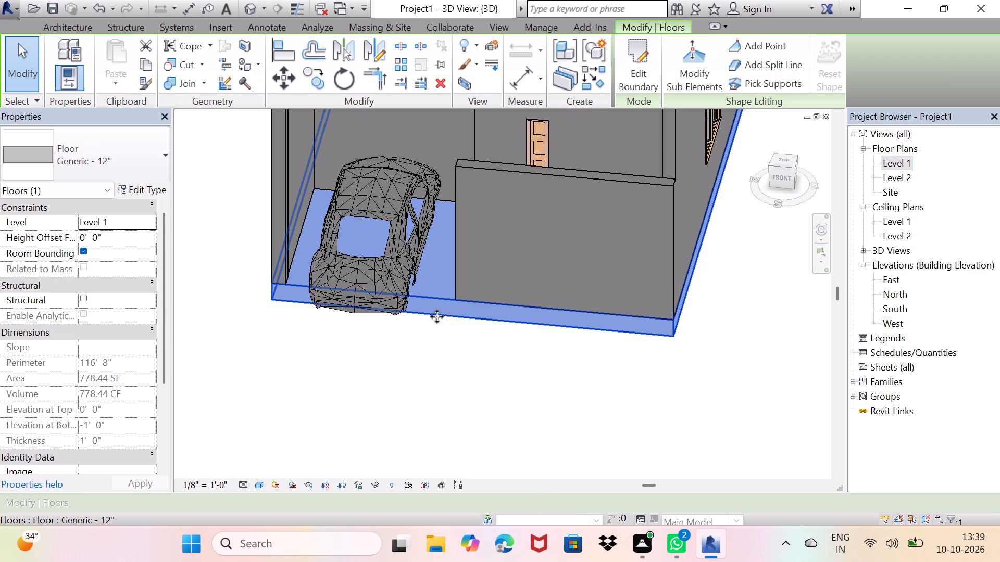
left_click_drag(437, 316, 420, 359)
scroll(420, 355, "down", 4)
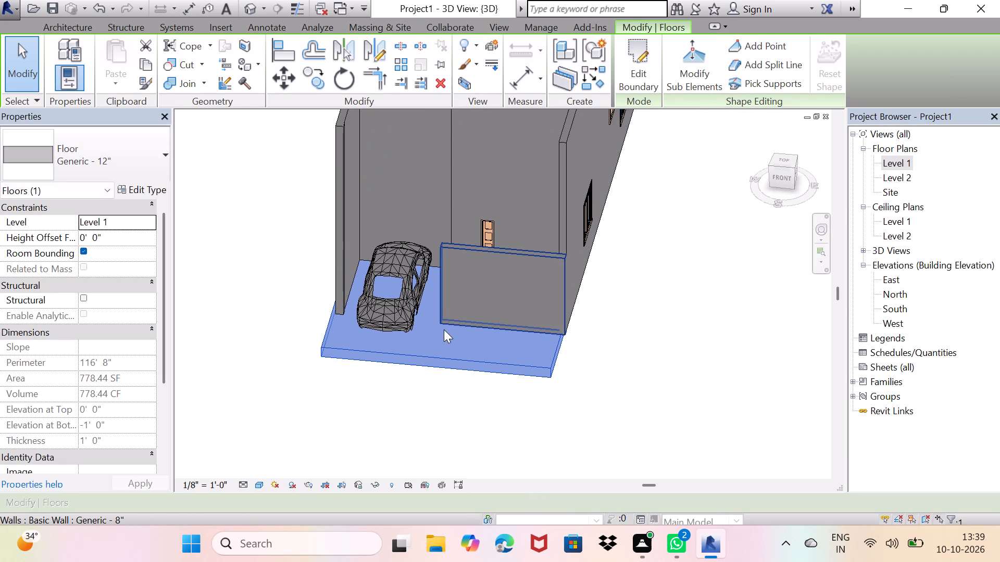
Nudge the RPC Beetle car southward on the projecting floor to about 4' 2" from the front wall line.
scroll(395, 316, "up", 1)
left_click(403, 311)
scroll(408, 319, "up", 2)
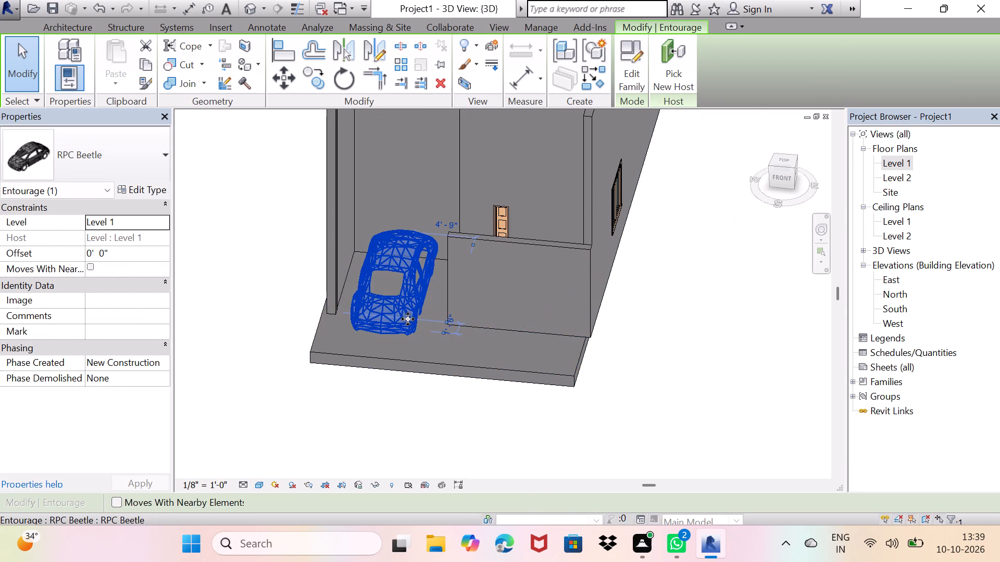
scroll(408, 319, "up", 1)
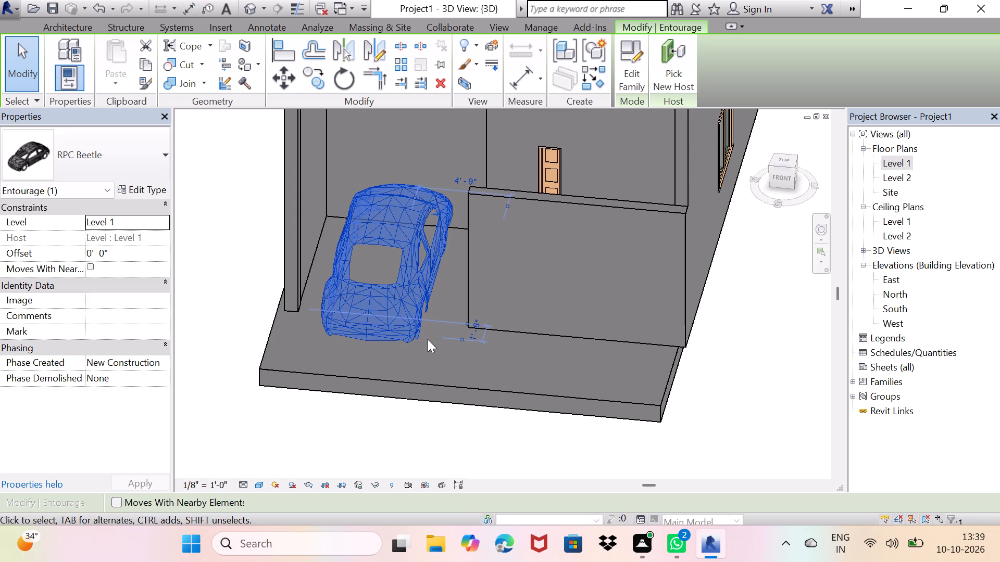
left_click(399, 314)
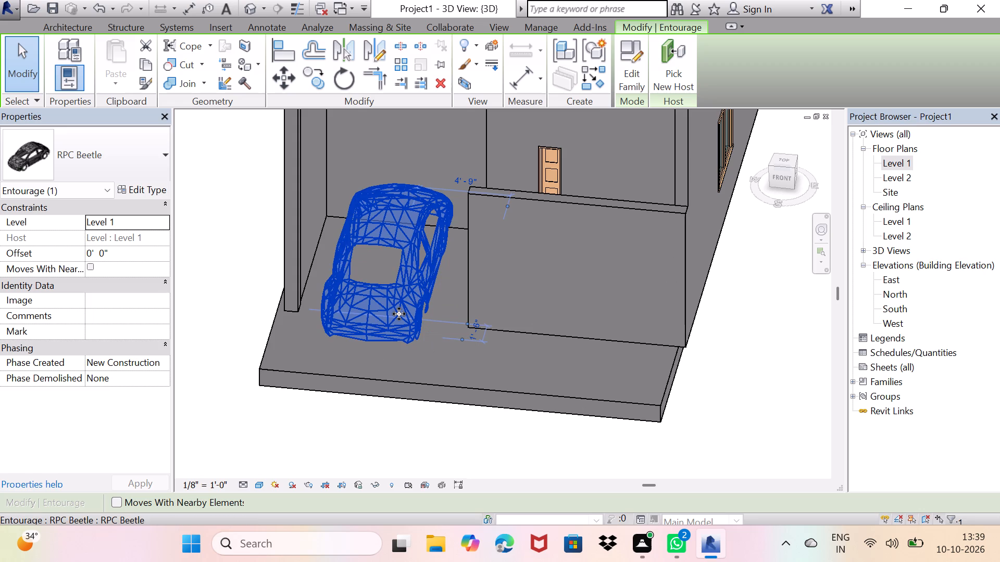
key("Down")
key("Down")
key("Down")
key("Down")
key("Down")
key("Down")
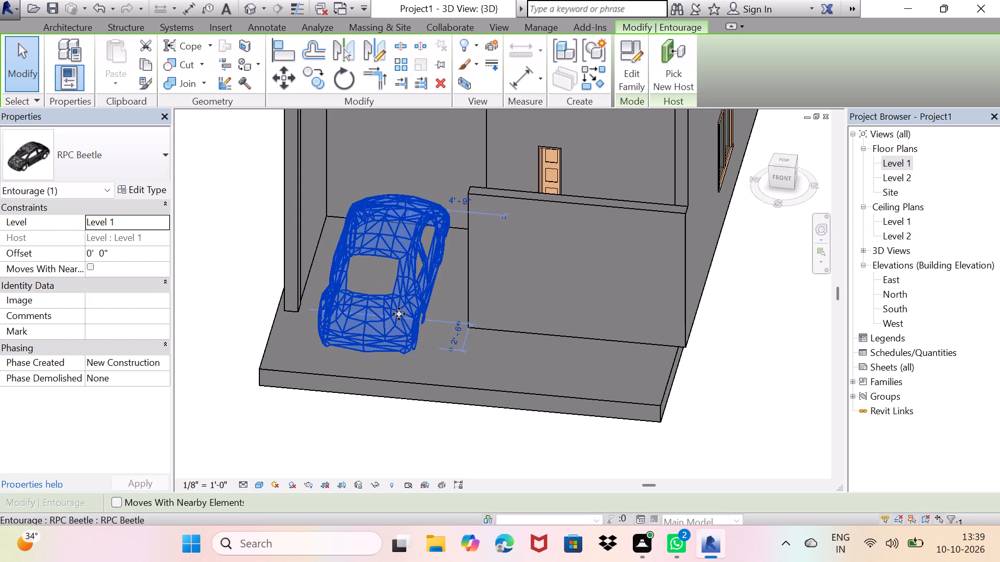
key("Up")
key("Down")
key("Down")
key("Down")
key("Down")
key("Down")
key("Down")
key("Down")
key("Down")
key("Down")
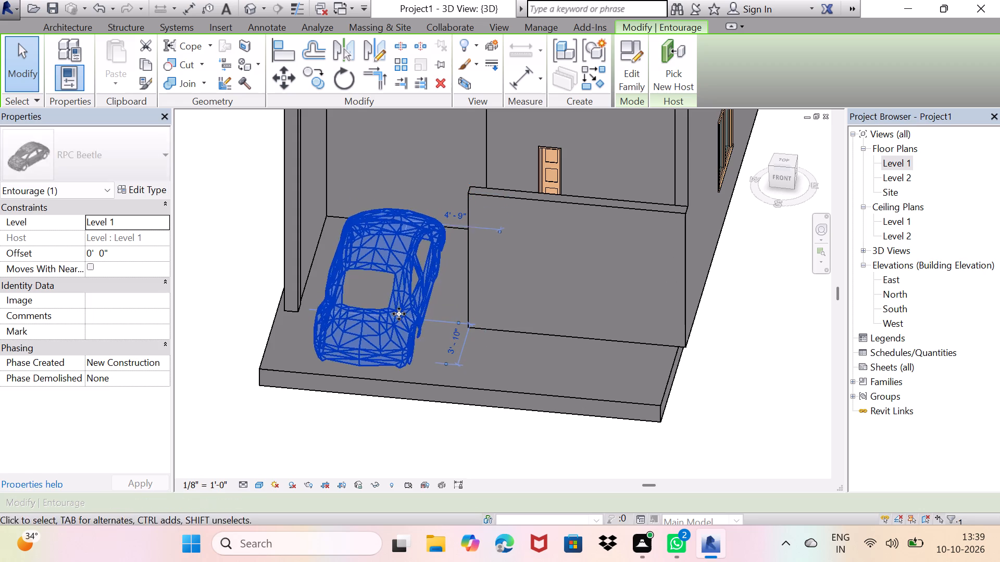
key("Down")
key("Down")
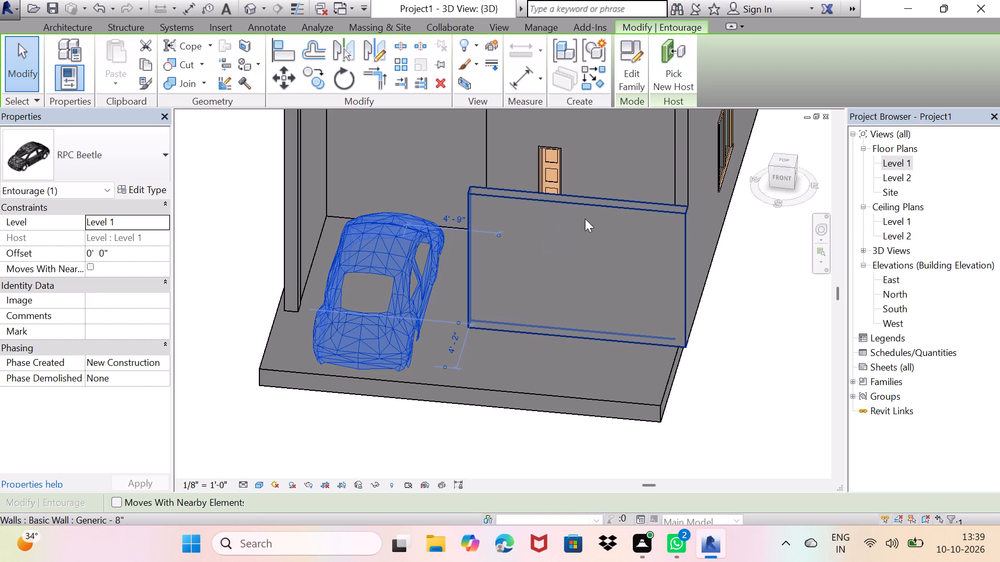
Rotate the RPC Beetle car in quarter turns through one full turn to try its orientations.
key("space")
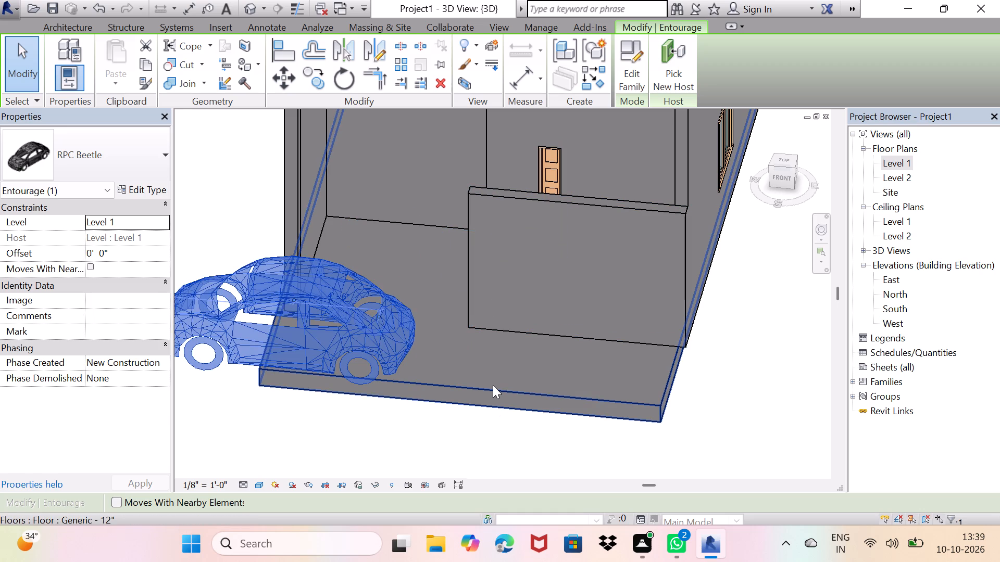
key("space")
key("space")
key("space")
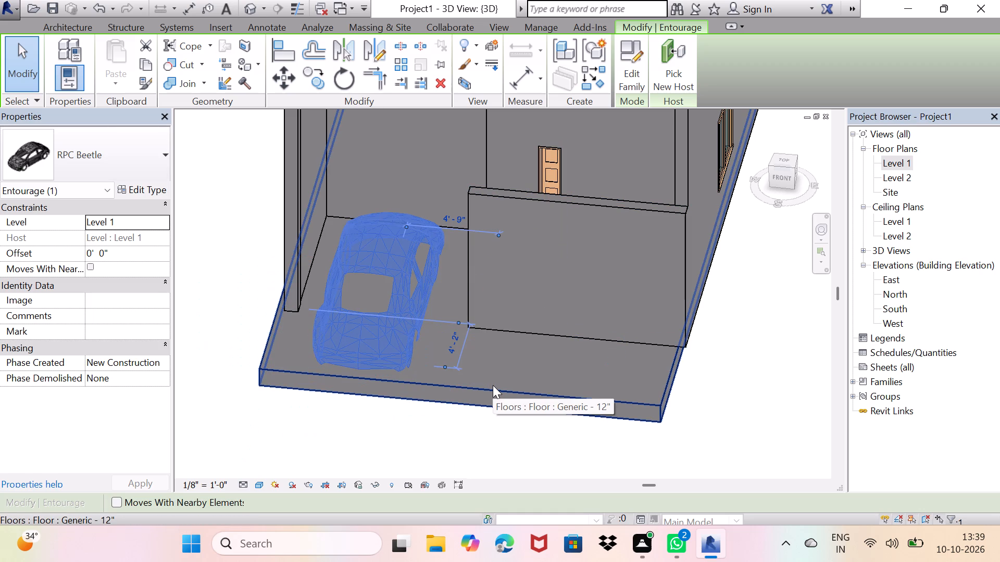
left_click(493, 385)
Extend the base of the west side wall beside the car down to a base offset of about -3' 1".
middle_click_drag(467, 401, 488, 386)
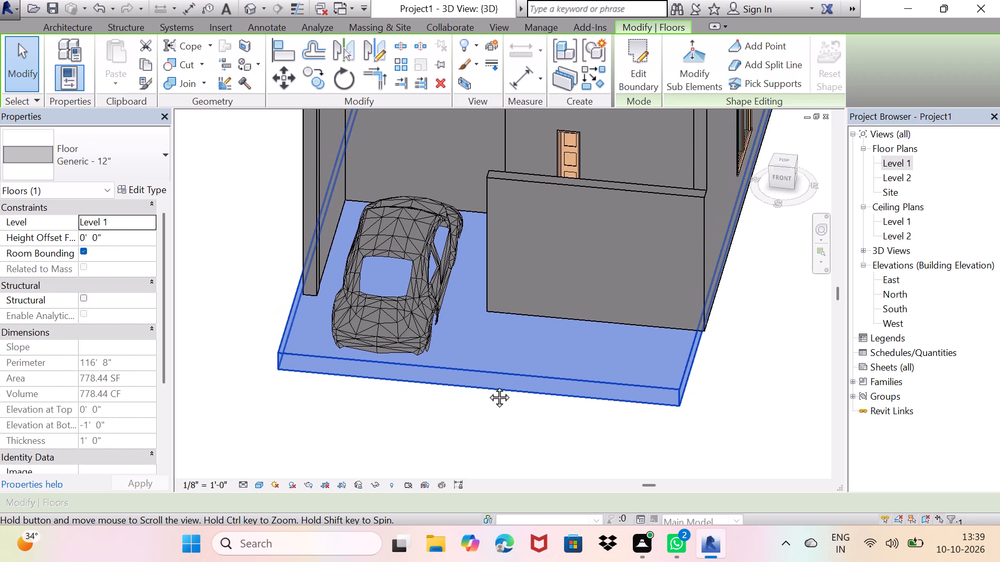
middle_click_drag(488, 386, 460, 429)
left_click_drag(457, 408, 464, 395)
middle_click_drag(452, 391, 430, 395)
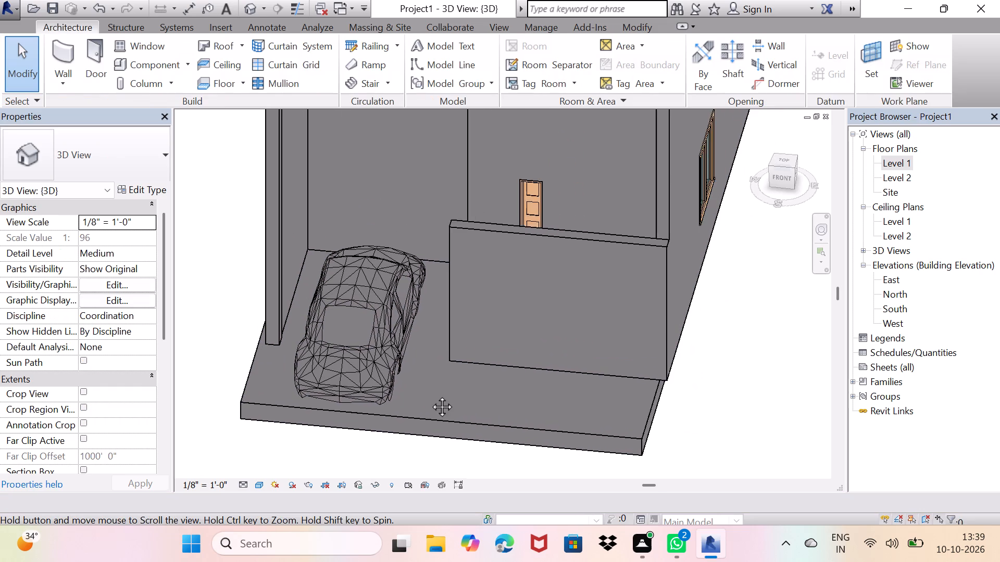
middle_click_drag(430, 395, 528, 432)
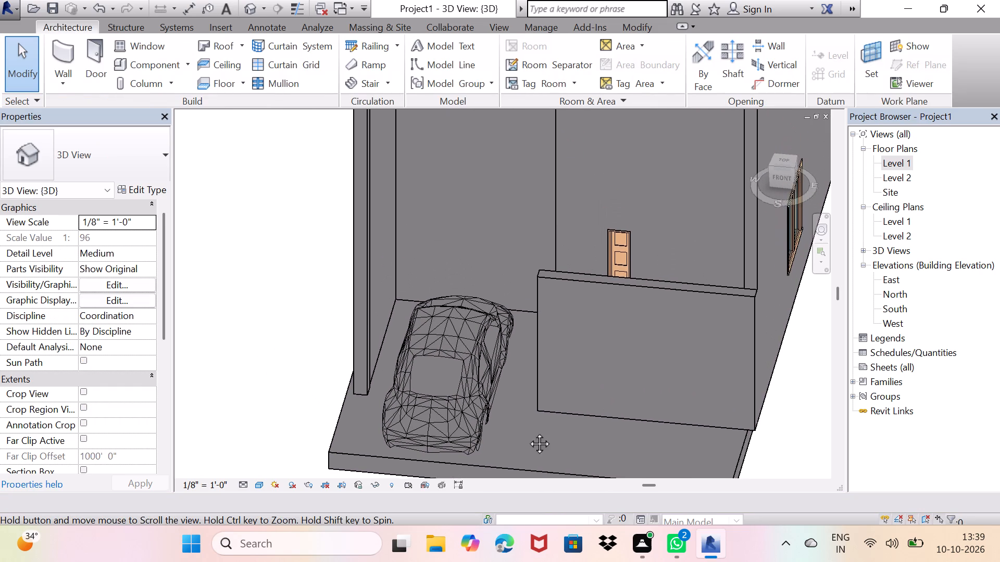
middle_click_drag(528, 432, 533, 397)
scroll(362, 311, "up", 2)
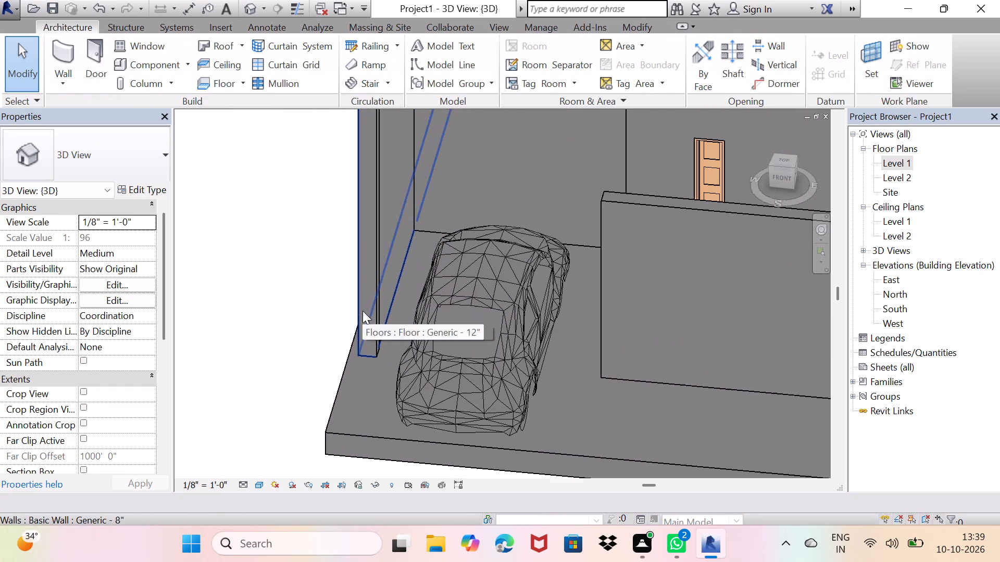
left_click(368, 306)
left_click(368, 306)
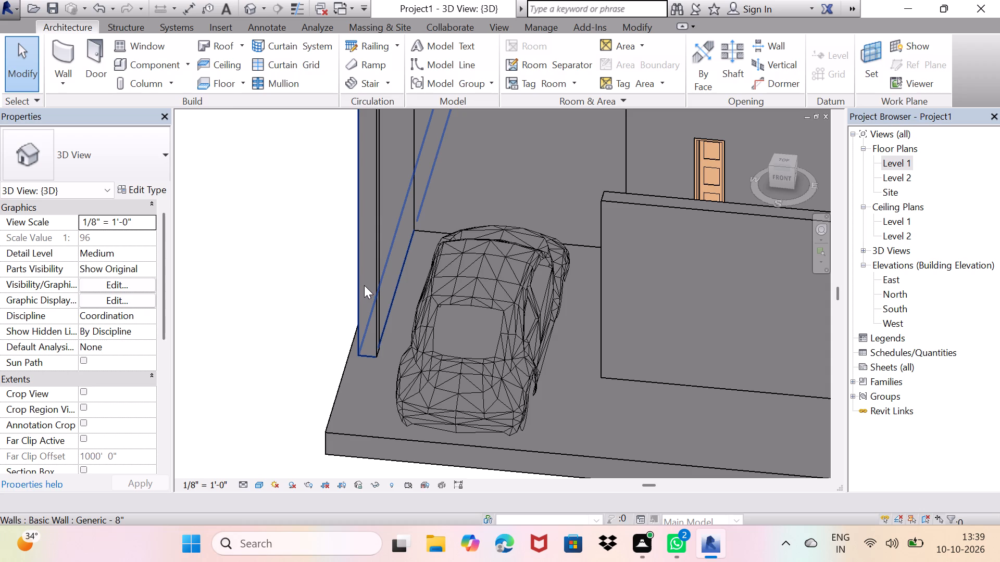
left_click(364, 279)
scroll(368, 270, "down", 2)
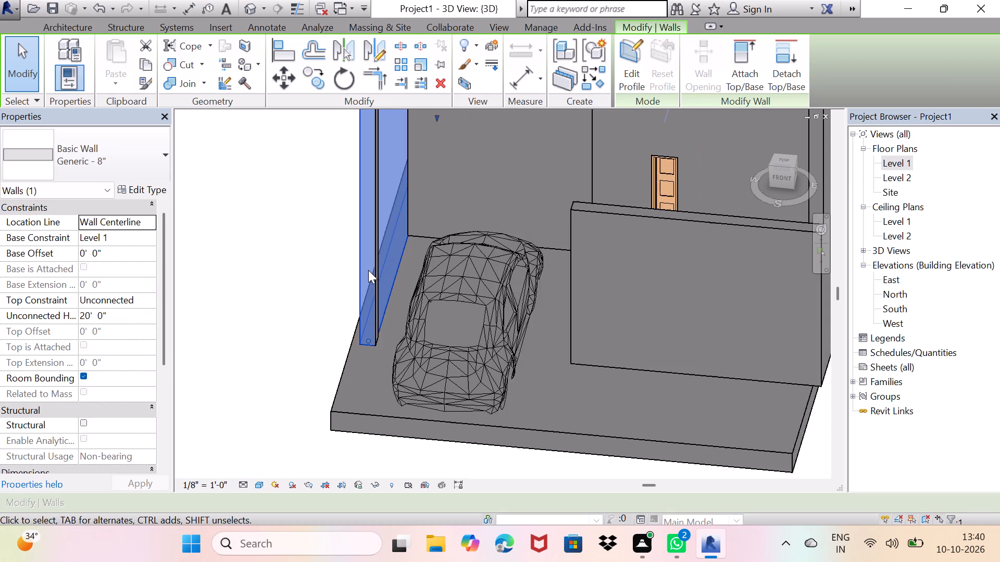
scroll(368, 270, "down", 1)
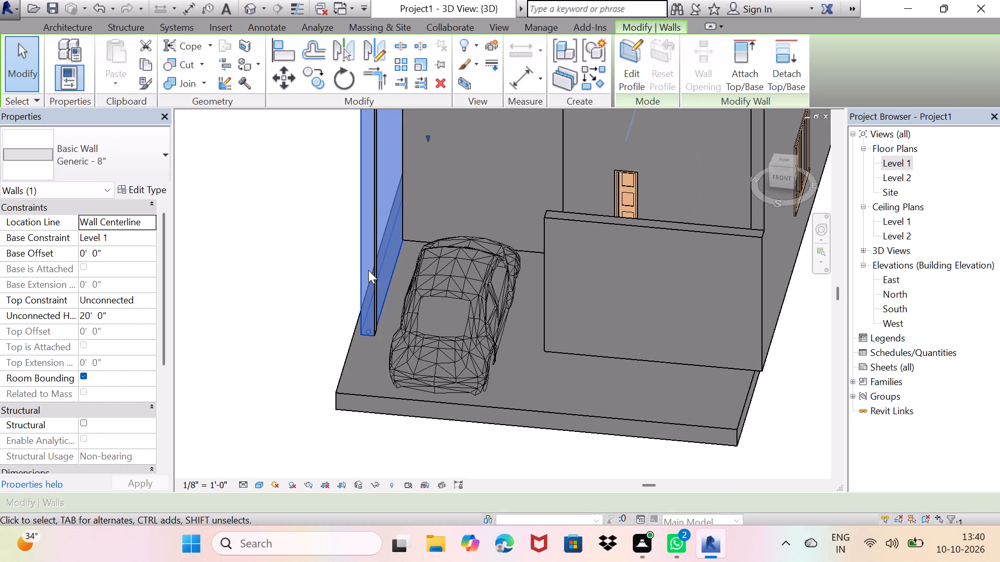
scroll(364, 256, "down", 3)
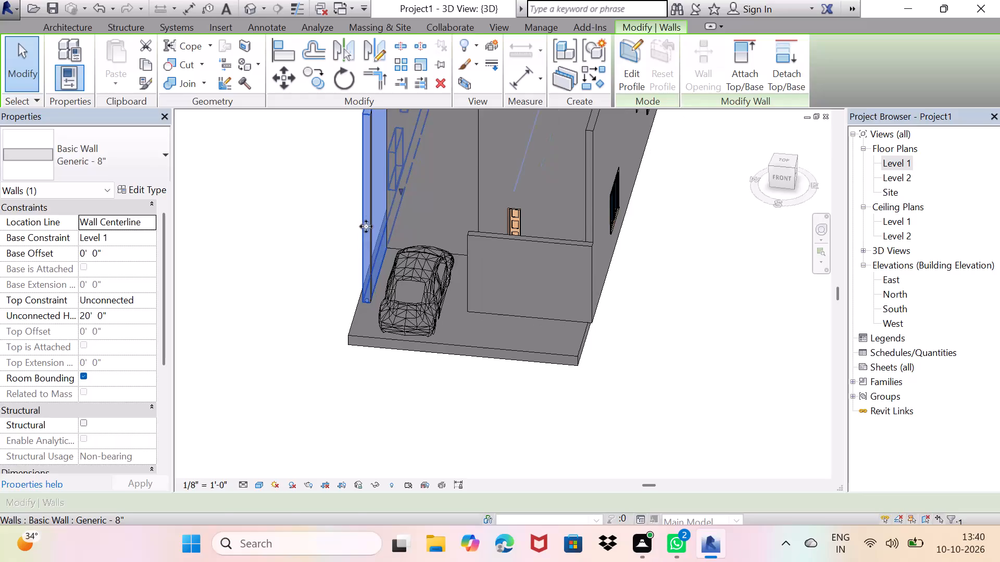
middle_click_drag(367, 223, 379, 293)
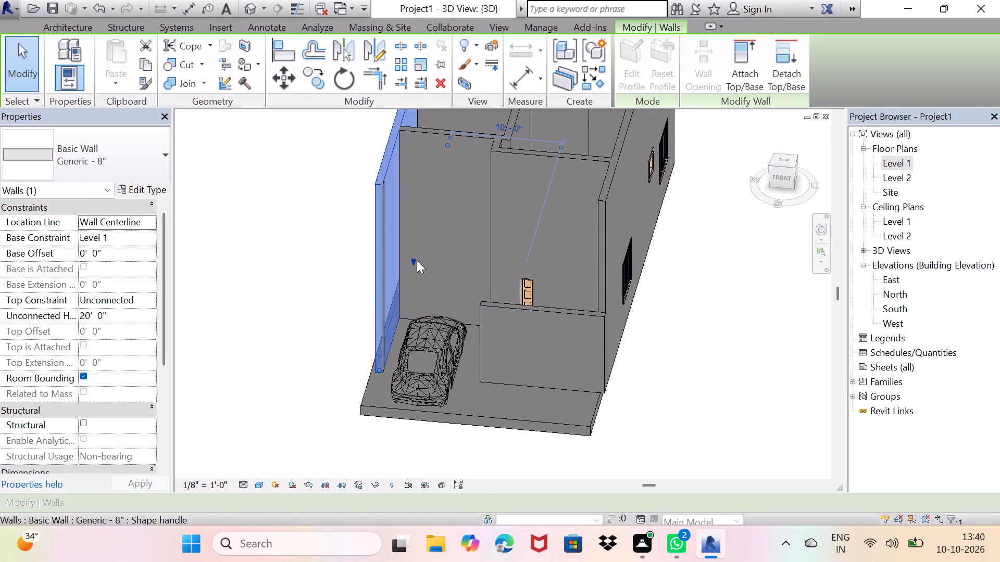
left_click_drag(414, 259, 395, 287)
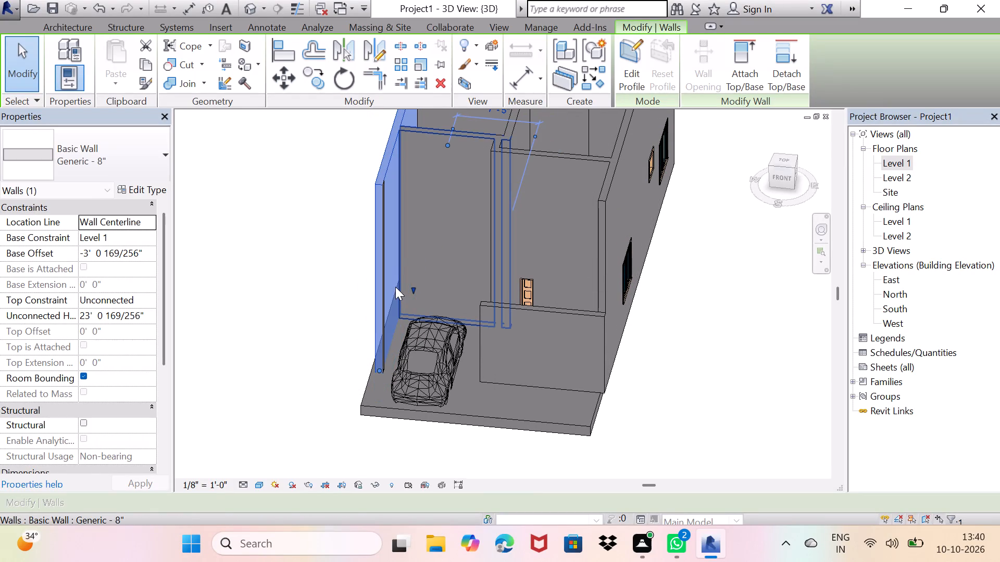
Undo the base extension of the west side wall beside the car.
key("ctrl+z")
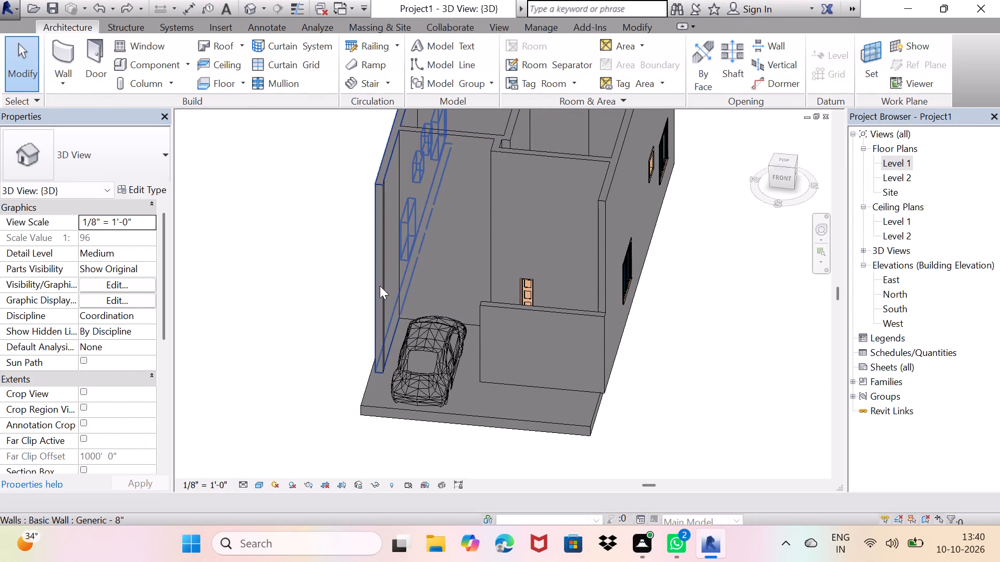
Stretch the south end of the west side wall beside the car about 6" farther out, just past the floor's front edge.
left_click(380, 285)
scroll(380, 284, "up", 3)
left_click_drag(382, 279, 369, 306)
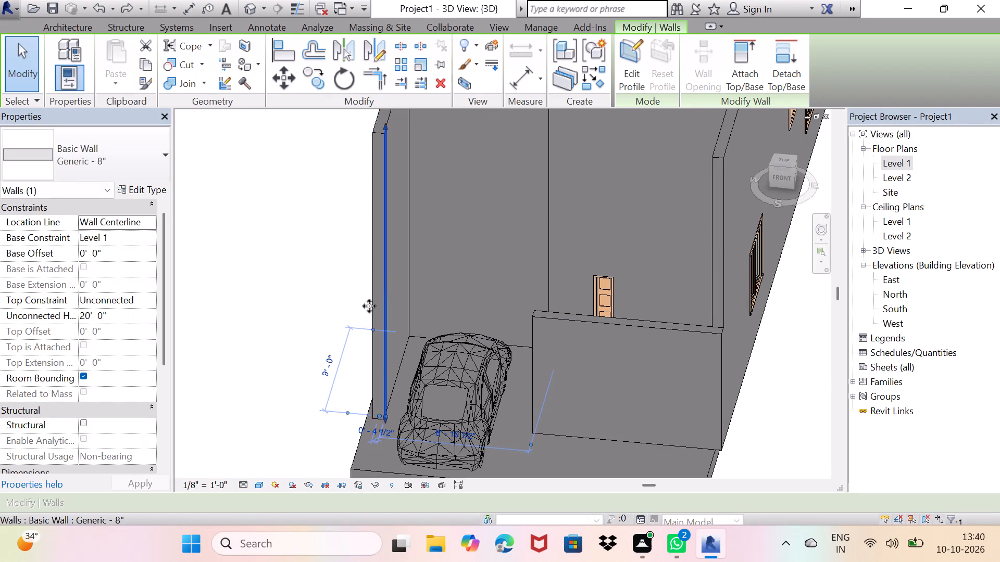
left_click_drag(369, 306, 356, 359)
scroll(353, 345, "down", 1)
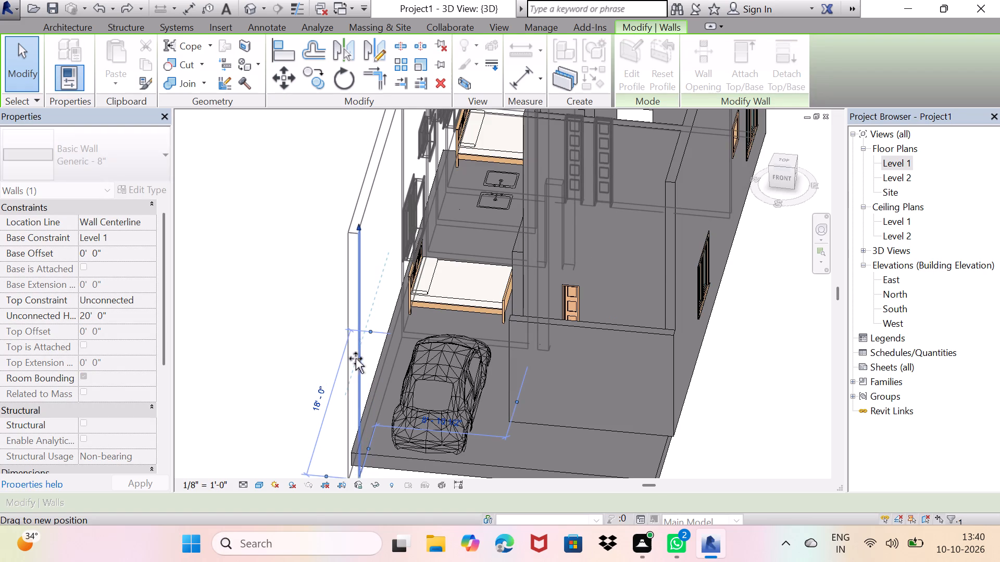
left_click_drag(356, 359, 398, 276)
scroll(375, 320, "down", 1)
middle_click_drag(387, 296, 398, 276)
left_click_drag(398, 276, 365, 340)
left_click(365, 340)
Nudge the low wall protruding beneath the floor eastward in 3D, shortening it to about 8' 6 1/2" long.
scroll(449, 432, "up", 1)
middle_click_drag(456, 433, 469, 398)
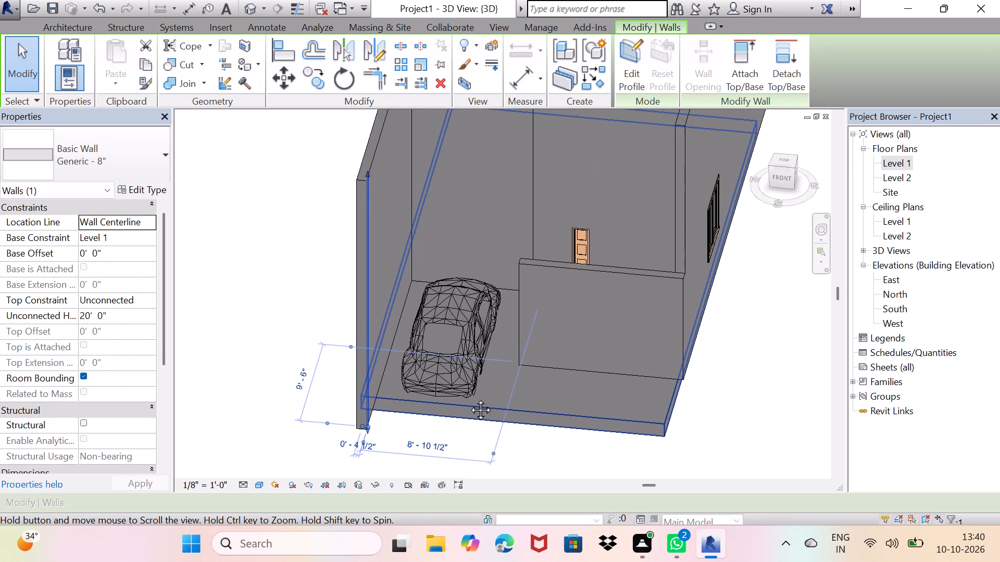
middle_click_drag(469, 398, 463, 330)
scroll(447, 333, "up", 6)
left_click(475, 316)
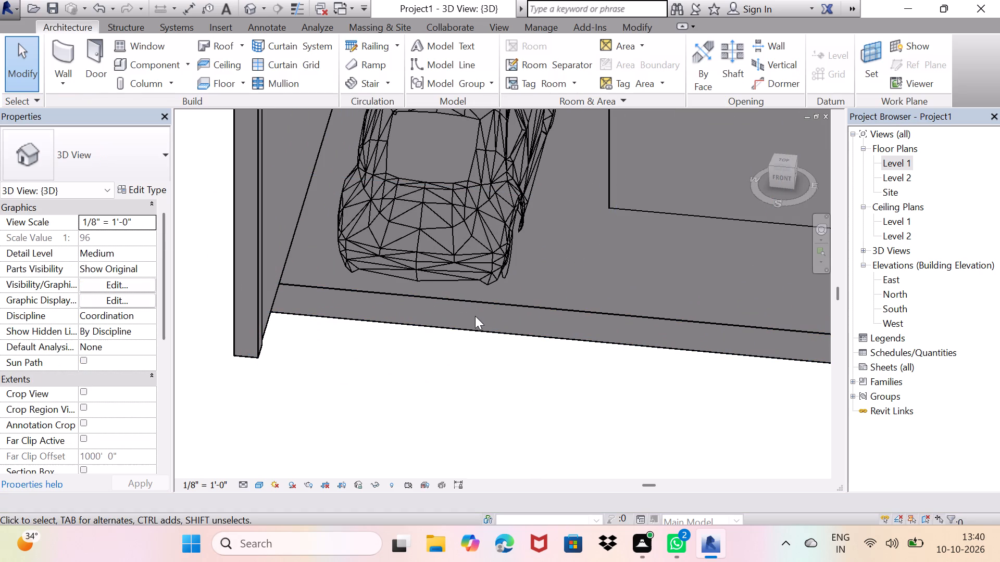
left_click(475, 316)
left_click(475, 316)
triple_click(486, 315)
scroll(487, 313, "down", 4)
middle_click_drag(505, 321, 455, 285)
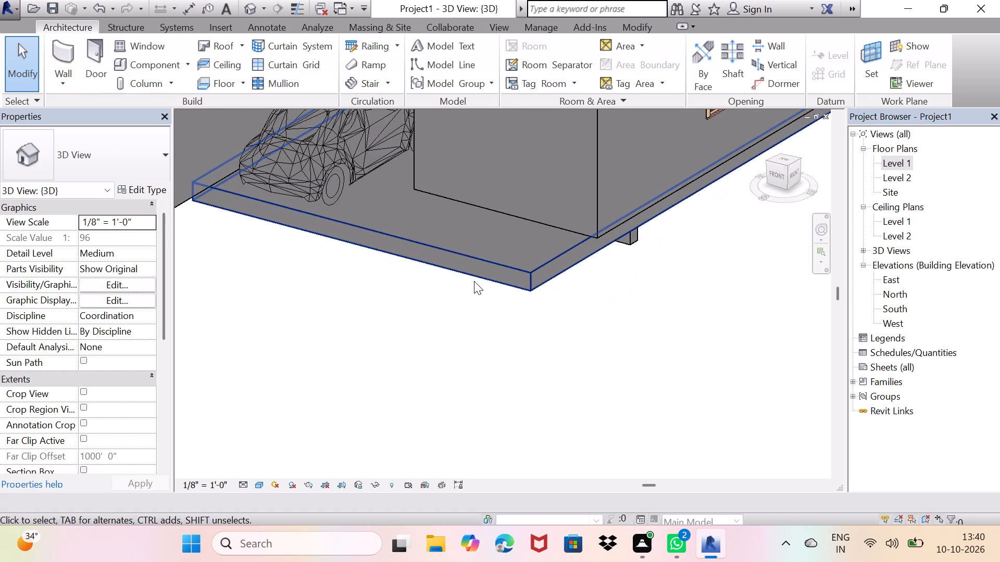
scroll(477, 279, "up", 2)
middle_click_drag(530, 302, 549, 385)
scroll(543, 318, "up", 1)
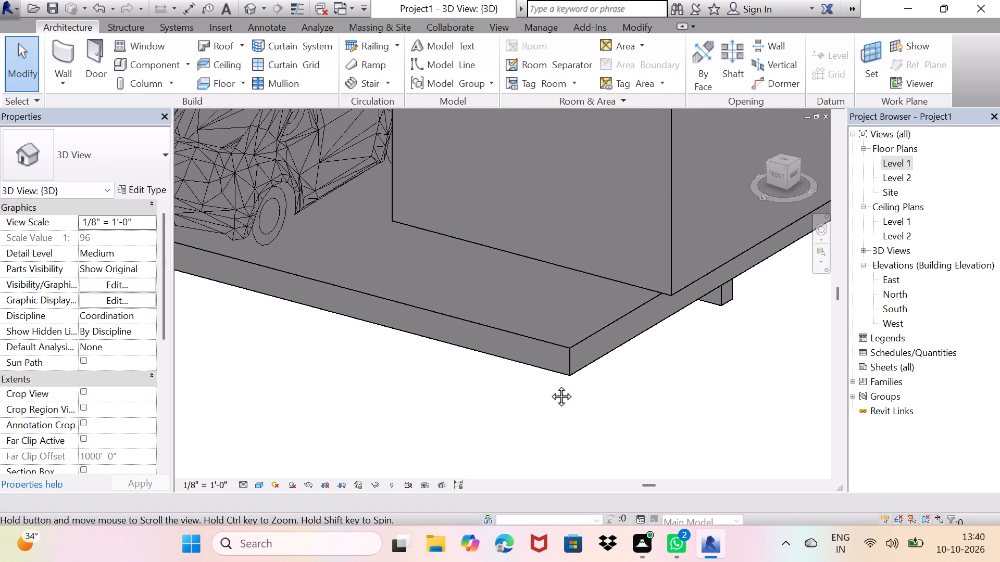
middle_click_drag(549, 385, 501, 350)
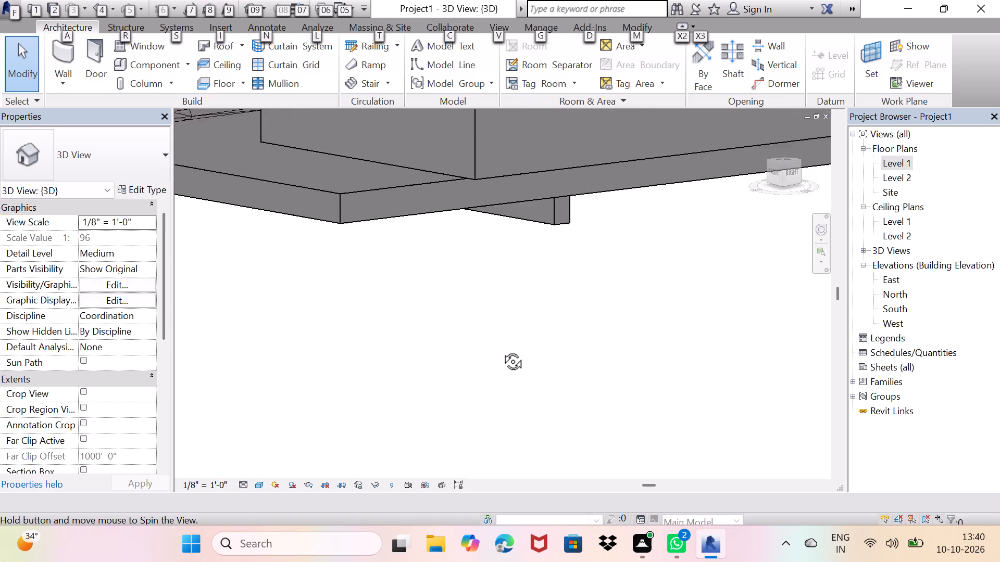
middle_click_drag(501, 350, 514, 482)
scroll(534, 420, "down", 6)
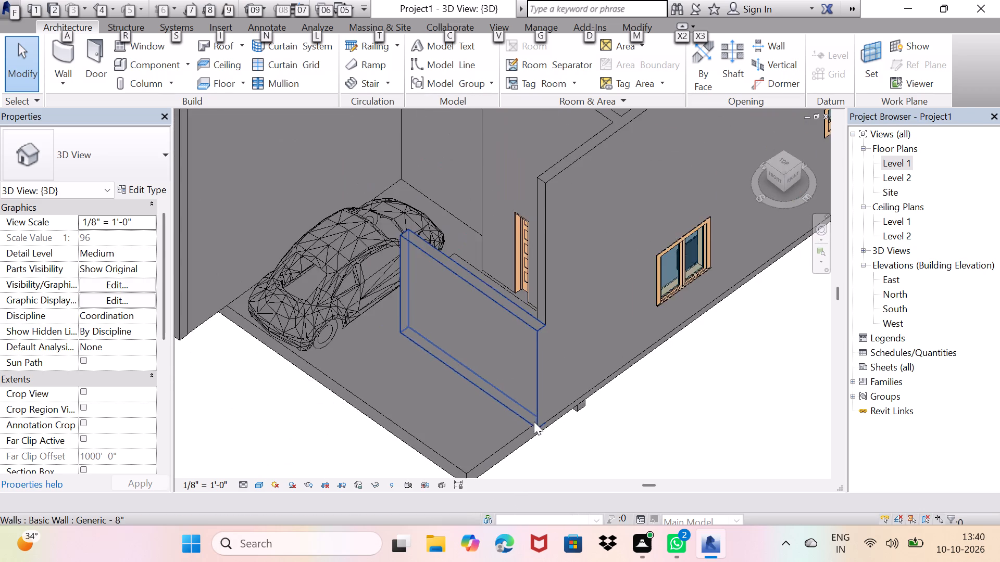
scroll(534, 421, "down", 1)
middle_click_drag(535, 437, 521, 199, "shift")
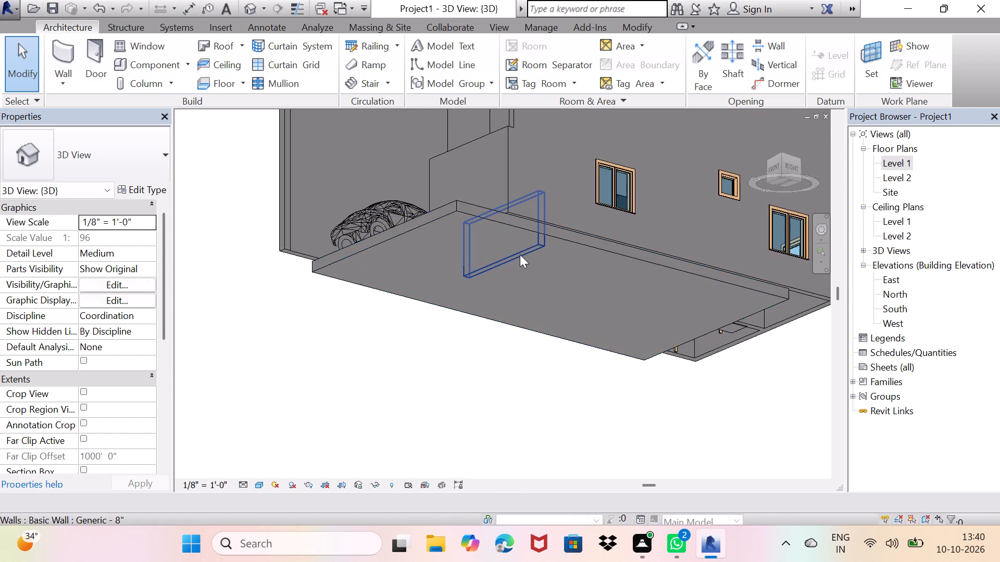
scroll(521, 252, "up", 4)
left_click(527, 257)
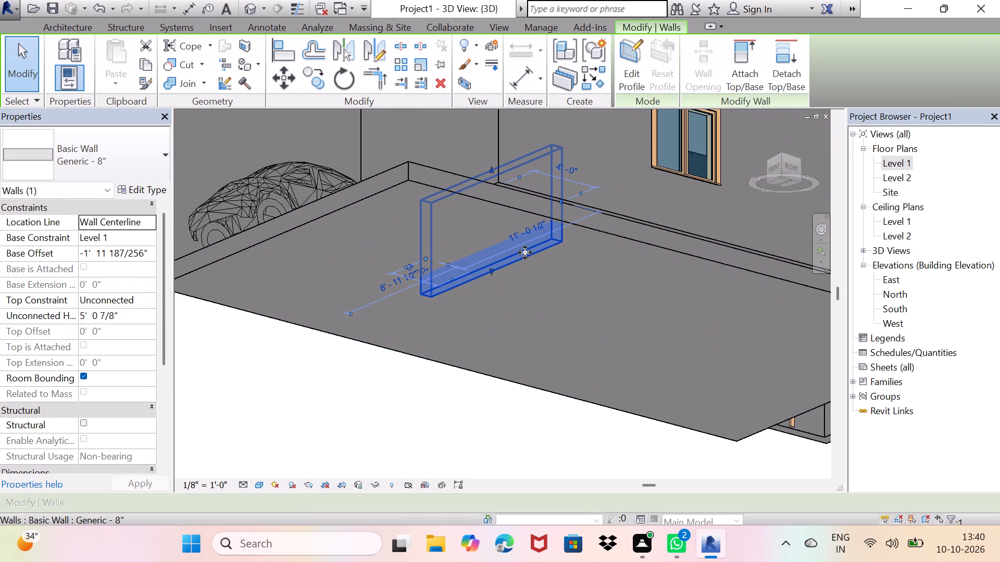
key("Up")
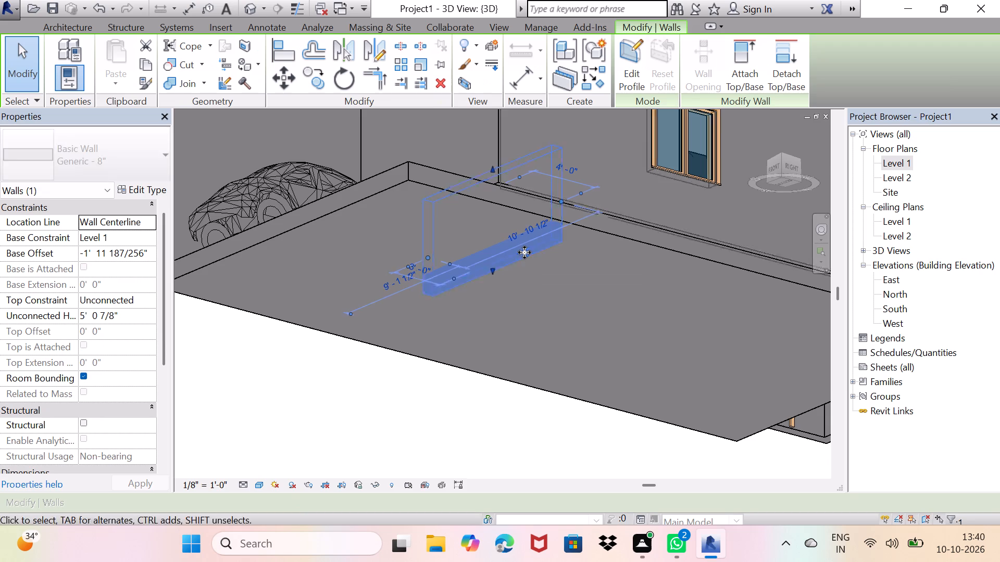
key("Up")
key("Up")
key("Up")
key("Up")
key("Up")
key("Up")
key("Up")
key("Up")
key("Up")
key("Up")
key("Up")
key("Up")
key("Up")
key("Up")
key("Up")
key("Up")
key("Up")
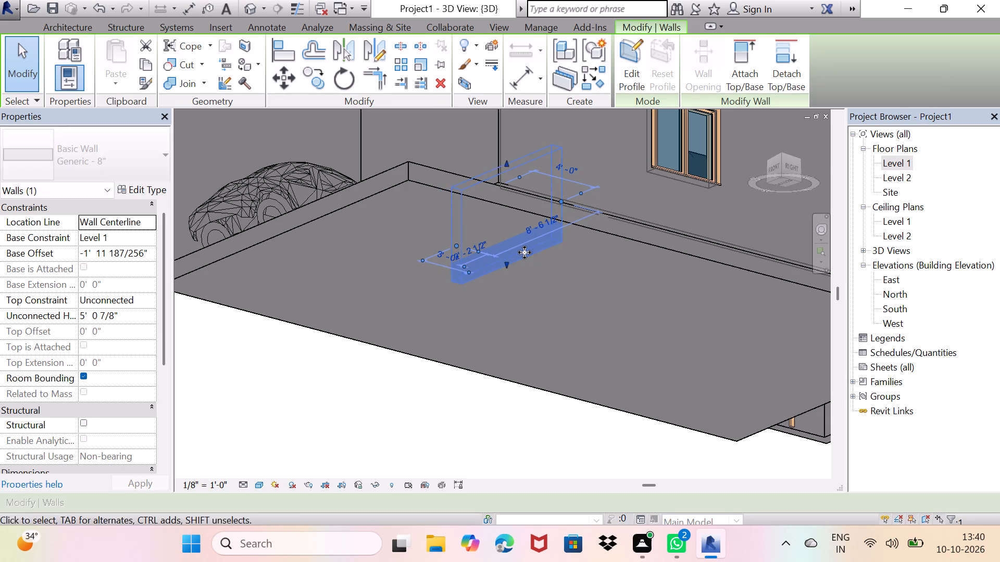
Raise the low wall's base up into the floor, to a base offset of about -0' 5" and a height of about 3' 6".
left_click_drag(504, 265, 504, 236)
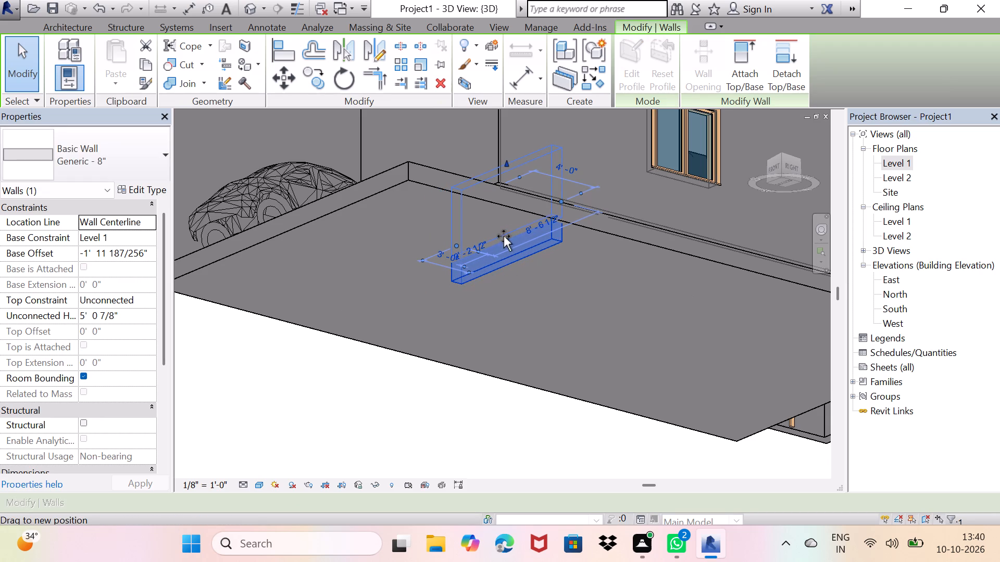
left_click_drag(504, 236, 501, 232)
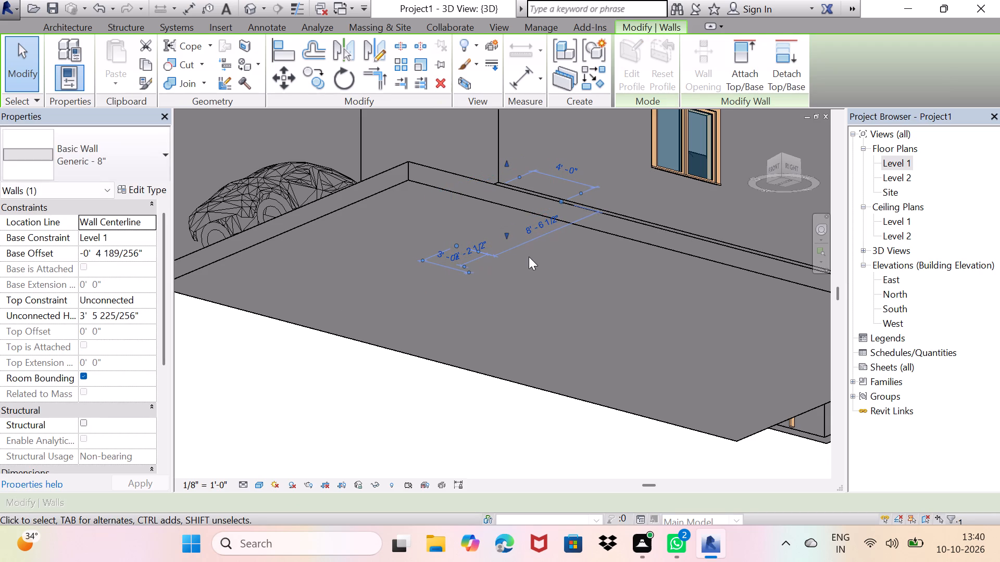
key("space")
scroll(512, 286, "down", 4)
left_click_drag(481, 359, 502, 335)
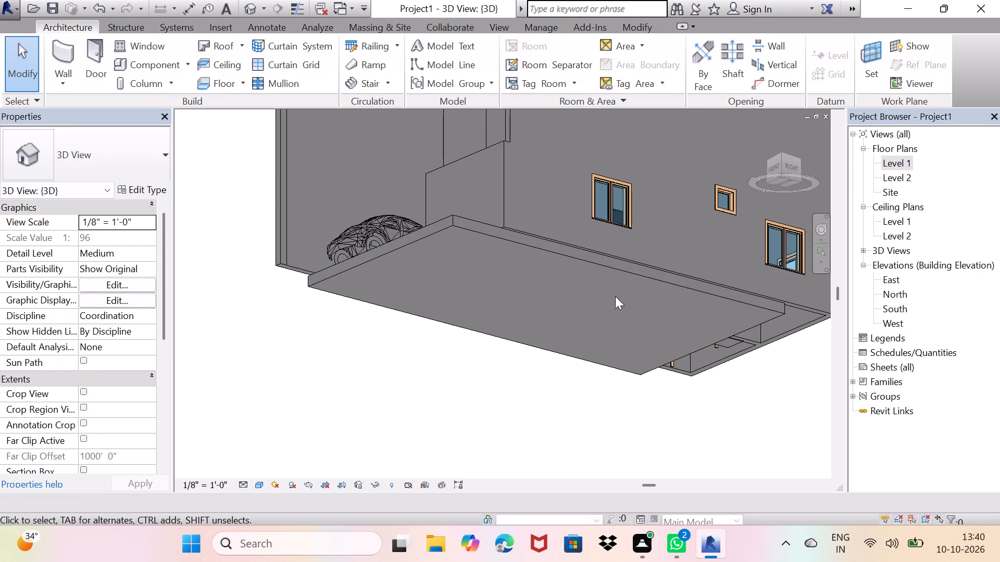
Move the Generic - 12" floor so that its back corner and edges line up with the house's outer walls.
middle_click_drag(662, 301, 525, 315)
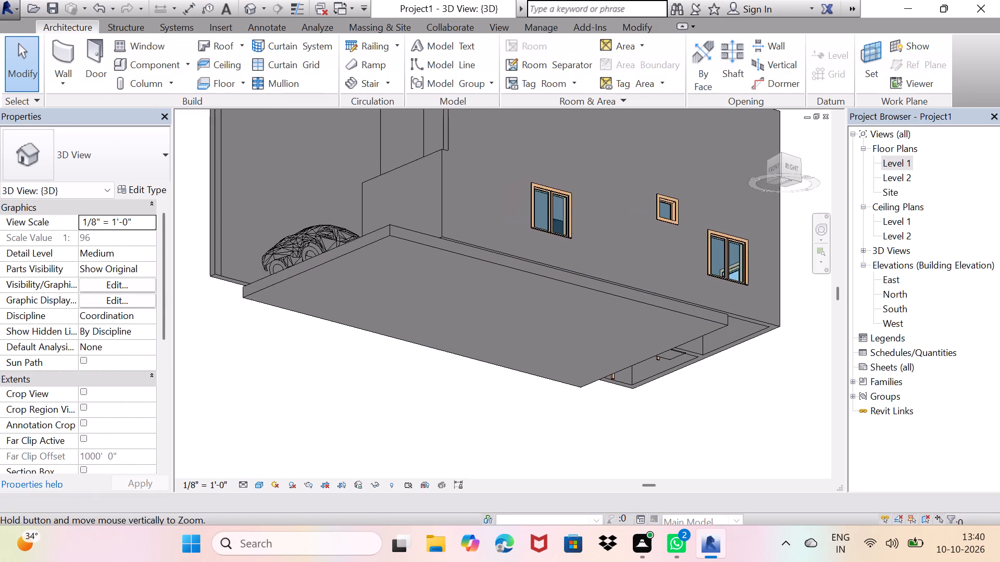
middle_click_drag(525, 315, 272, 352)
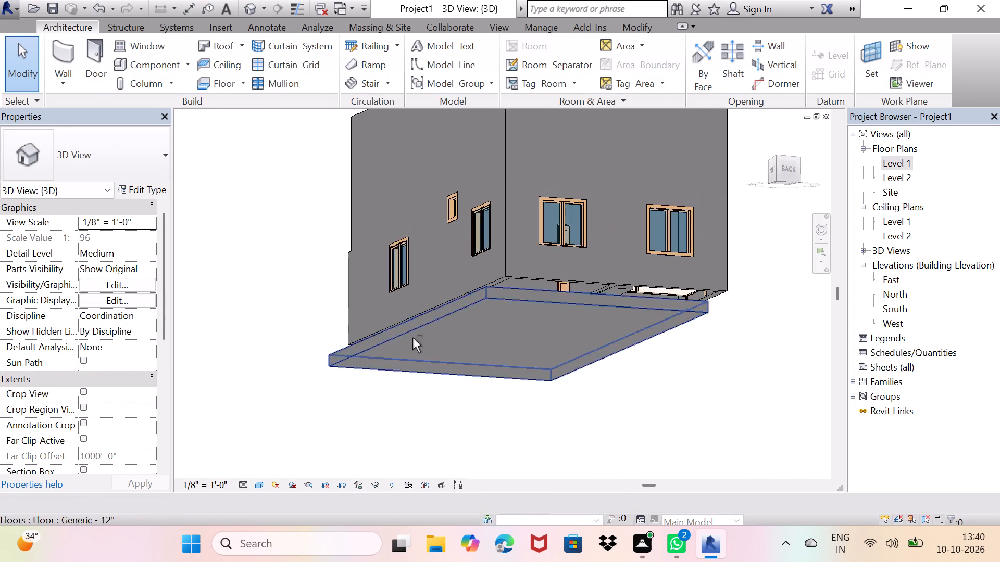
scroll(522, 282, "up", 6)
left_click(490, 312)
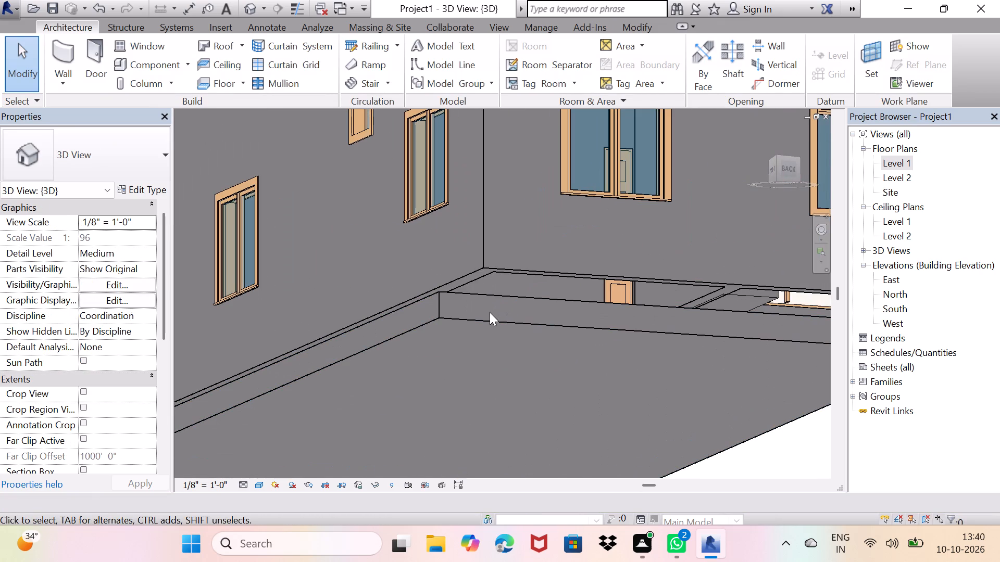
left_click(490, 308)
left_click(511, 310)
middle_click_drag(530, 310, 529, 321)
left_click(516, 329)
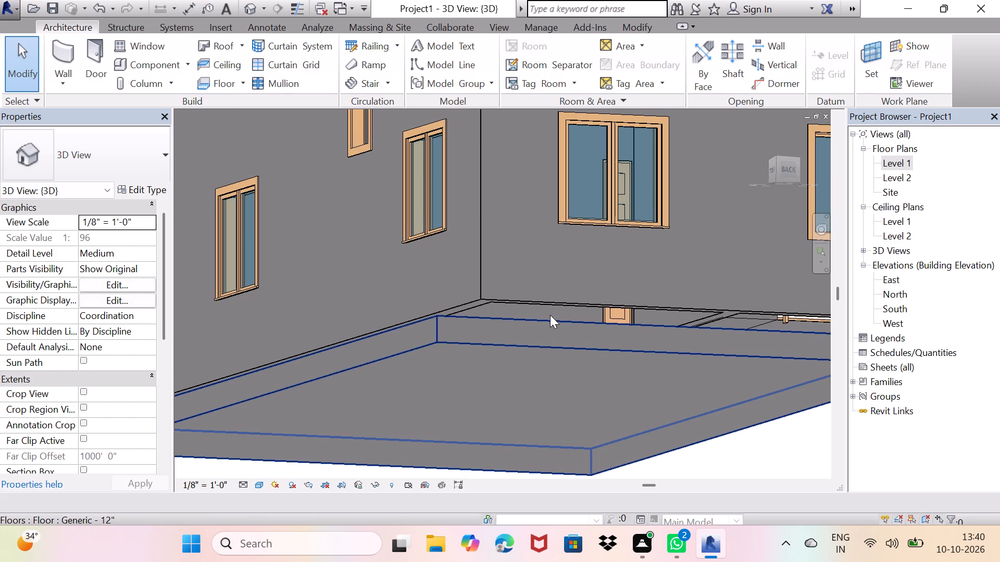
left_click(550, 315)
scroll(657, 331, "down", 2)
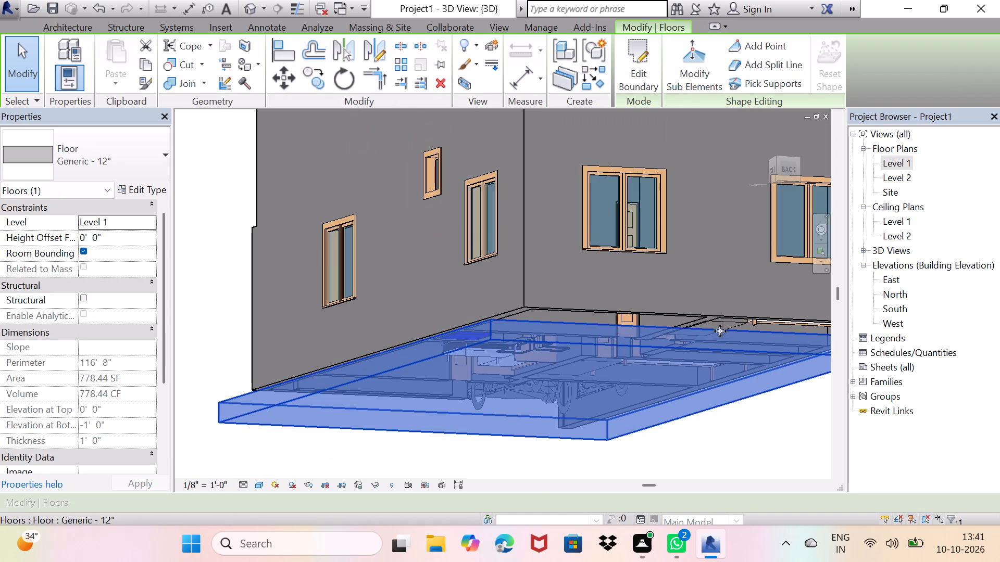
left_click_drag(724, 332, 751, 315)
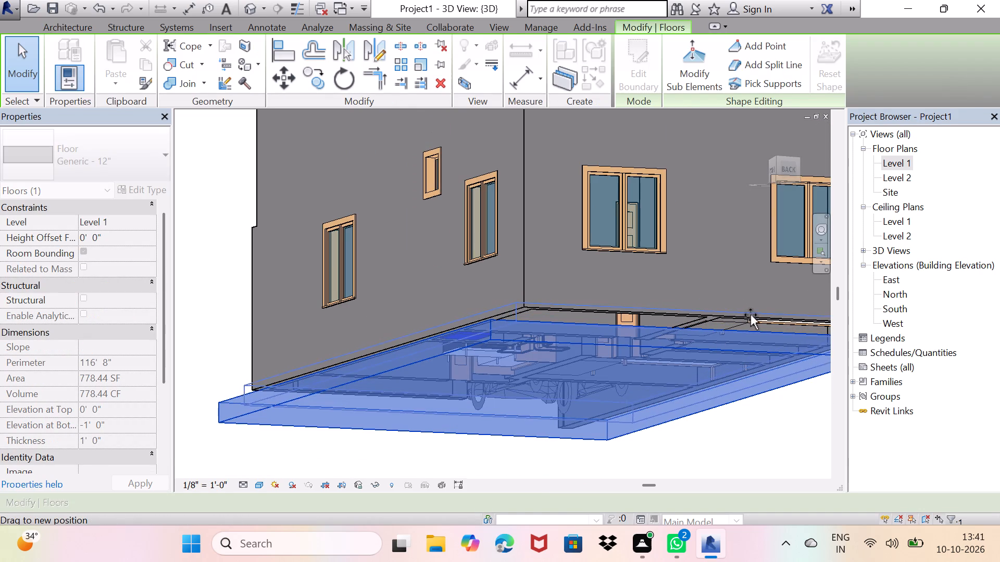
left_click_drag(751, 315, 759, 317)
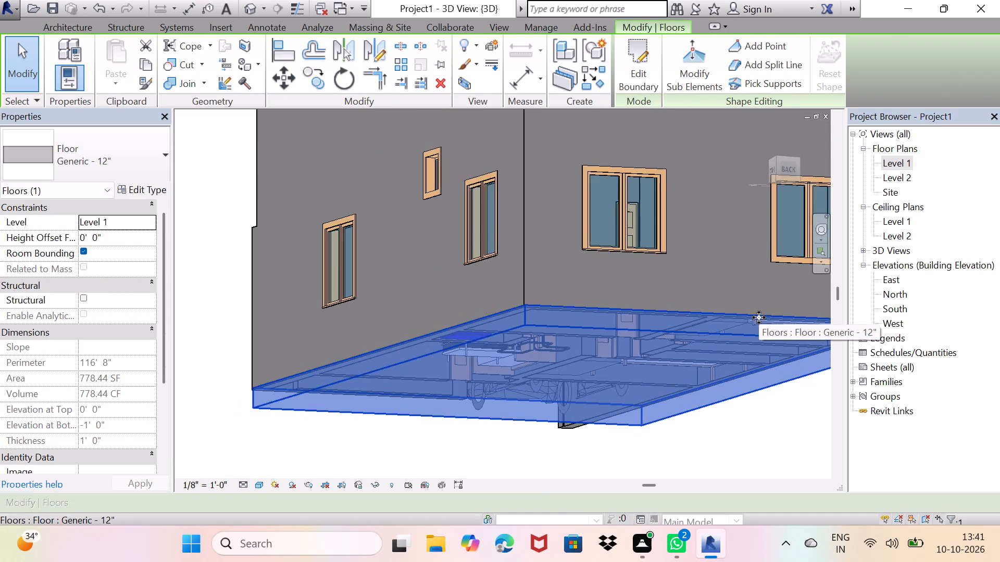
key("space")
left_click_drag(639, 376, 655, 349)
Examine the floor's fit against the walls from the back, side and front entrance of the house.
scroll(568, 293, "down", 3)
middle_click_drag(543, 308, 575, 334)
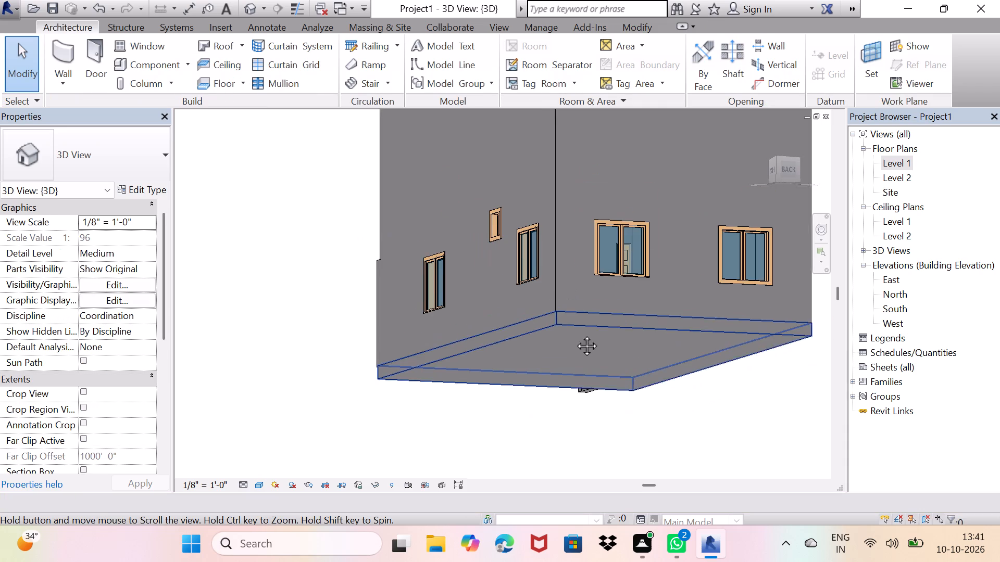
middle_click_drag(575, 334, 564, 340)
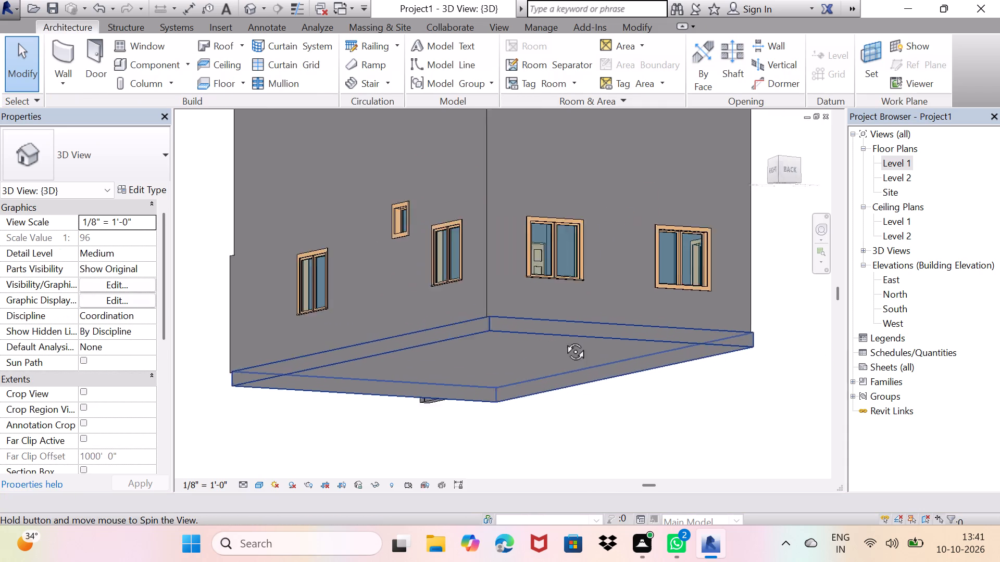
middle_click_drag(564, 340, 803, 369)
middle_click_drag(494, 333, 567, 352)
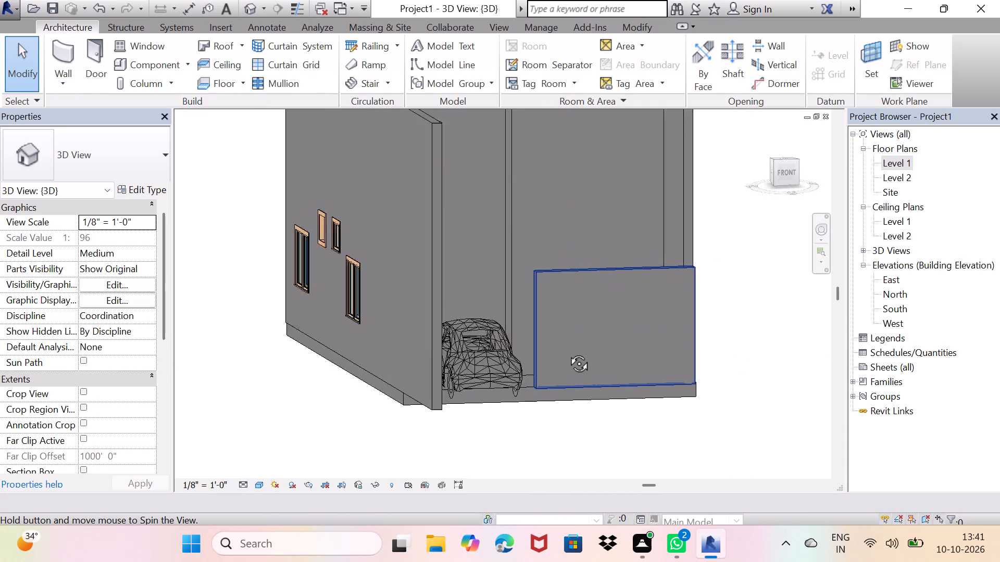
middle_click_drag(567, 352, 543, 347)
scroll(422, 390, "up", 4)
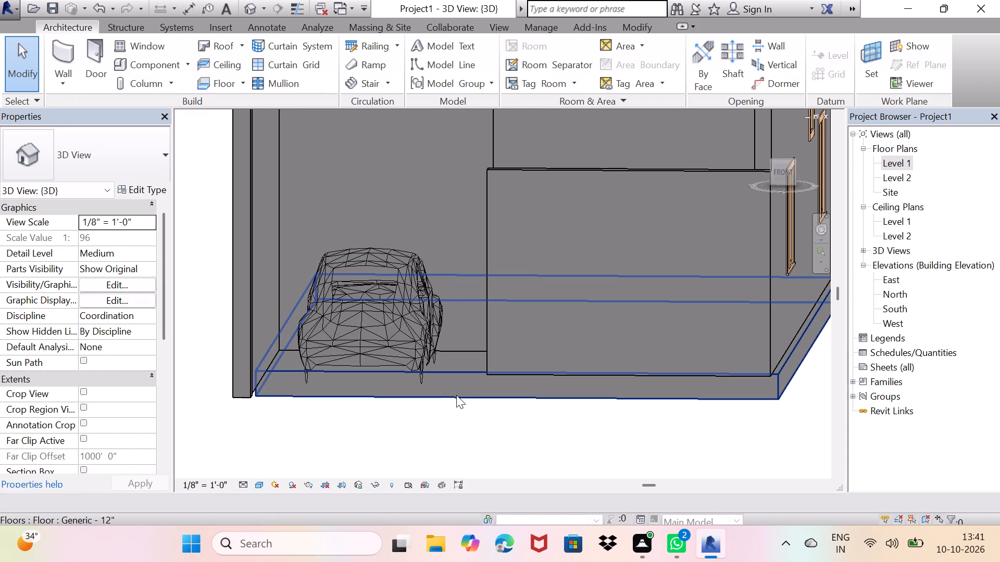
left_click(463, 385)
double_click(463, 385)
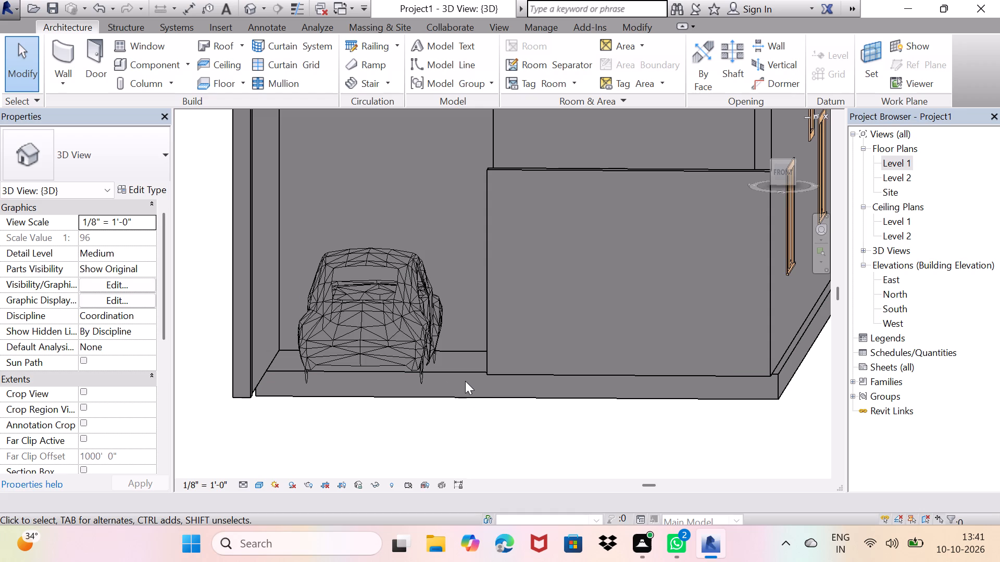
left_click(465, 381)
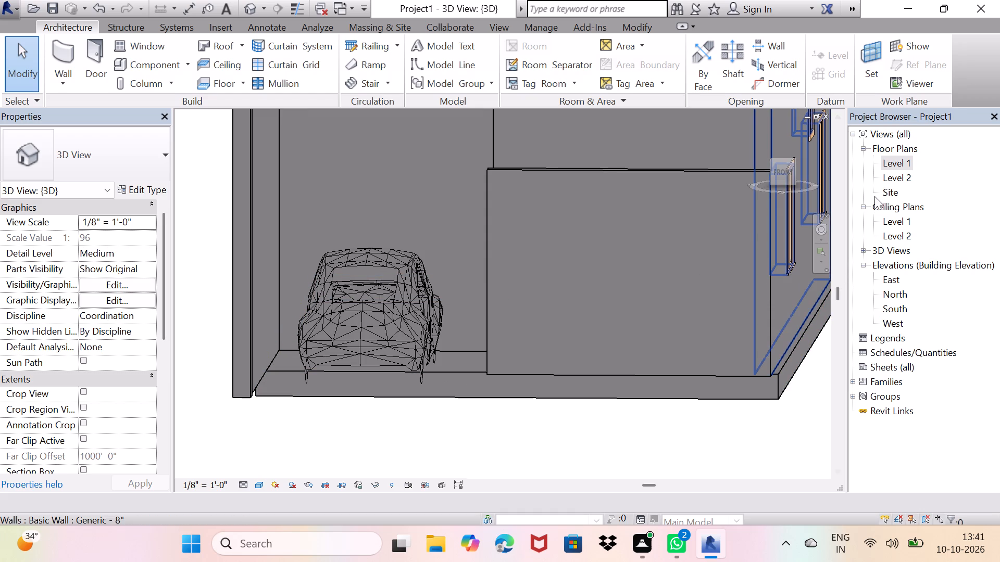
In the Level 1 plan, move the front wall beside the car south to about 0' 3" from the west wall's end.
double_click(904, 161)
middle_click_drag(505, 306, 524, 138)
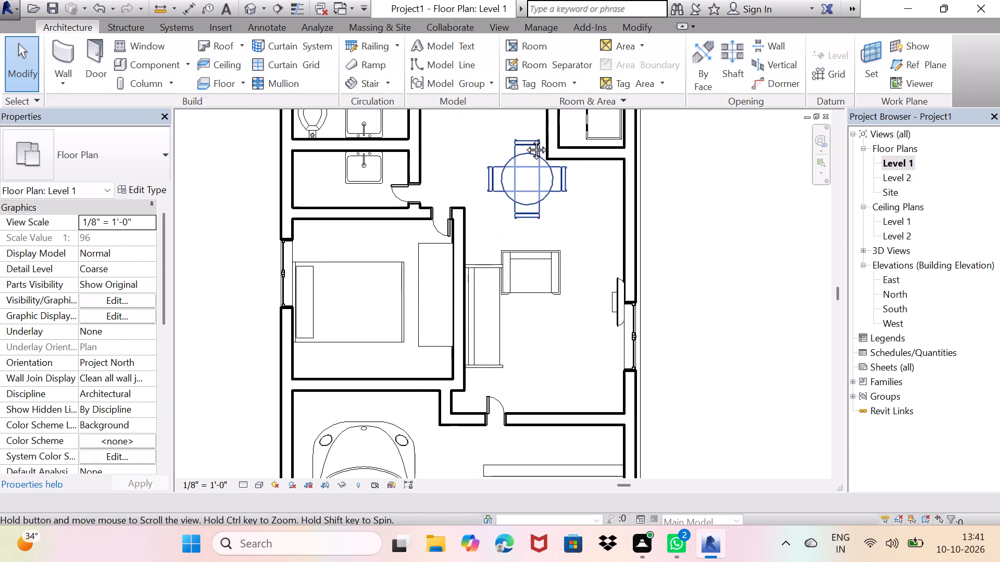
middle_click_drag(524, 138, 521, 122)
middle_click_drag(483, 263, 500, 138)
scroll(473, 233, "down", 3)
scroll(469, 350, "up", 1)
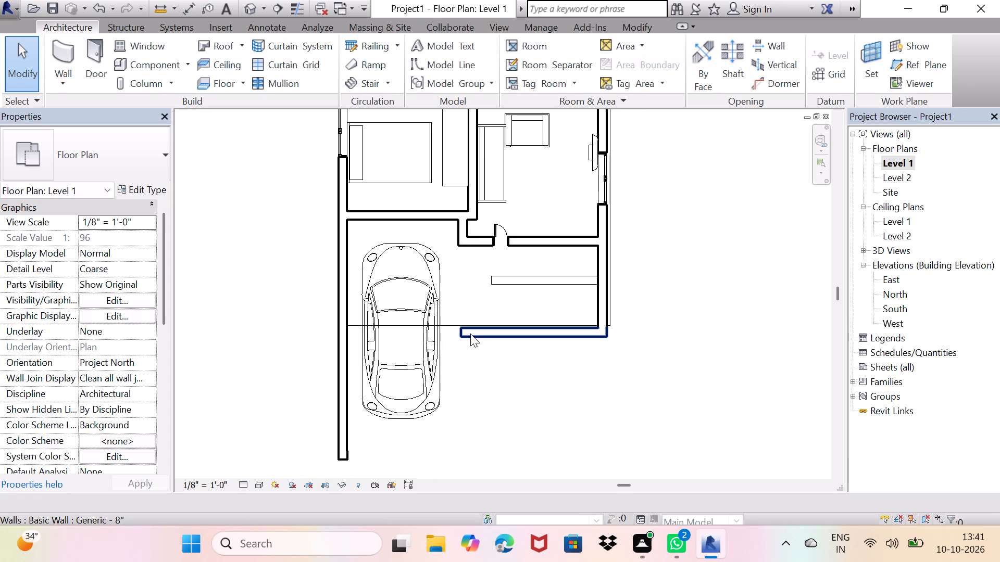
left_click(471, 332)
key("Down")
key("Down")
key("Down")
key("Down")
key("Down")
key("Down")
key("Down")
key("Down")
key("Down")
key("Down")
key("Down")
key("Down")
key("Down")
key("Down")
key("Down")
key("Down")
key("Down")
key("Down")
key("Down")
key("Down")
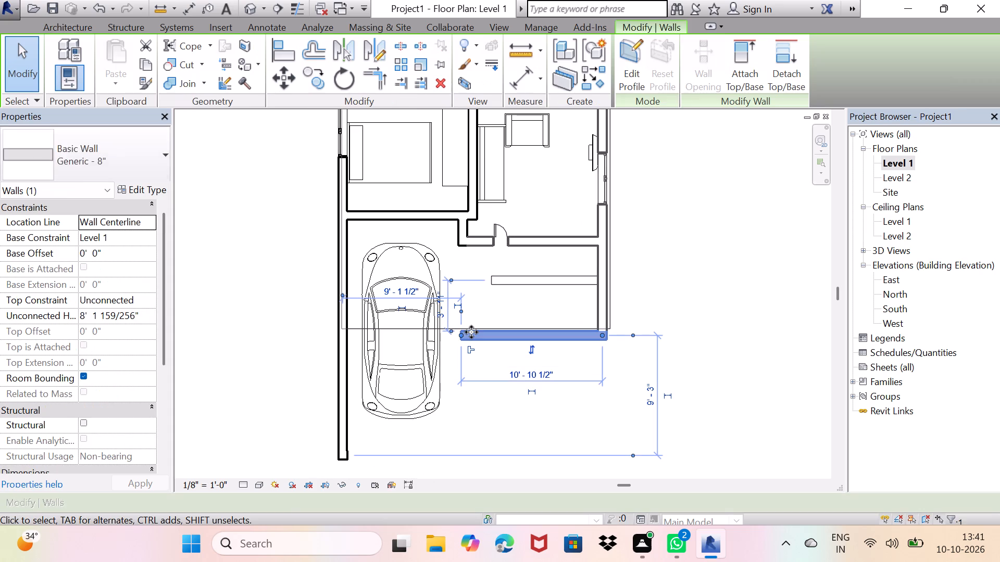
key("Down")
key("Down")
key("Down")
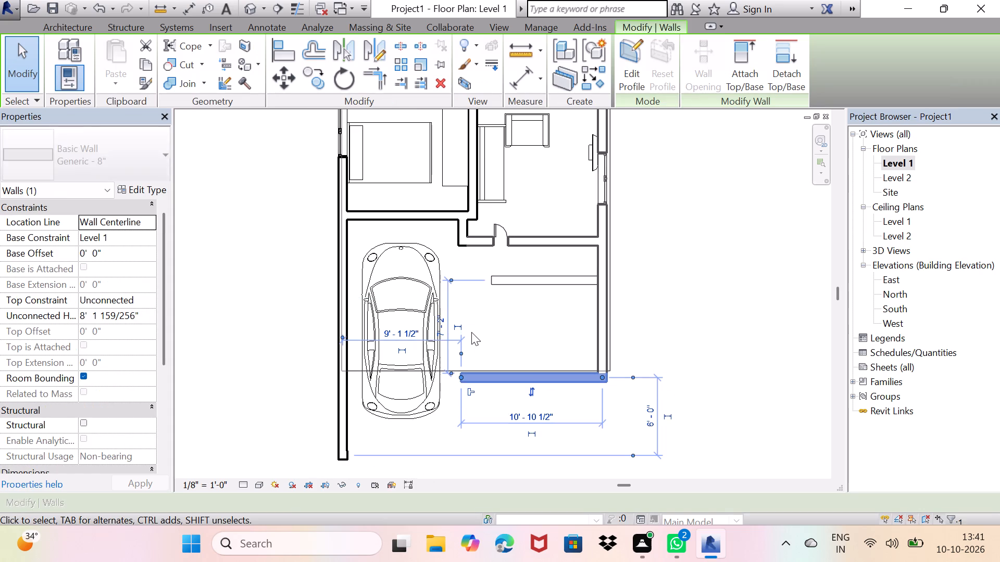
key("Down")
key("Down")
key("Down")
key("Down")
key("Down")
key("Down")
key("Down")
key("Down")
key("Down")
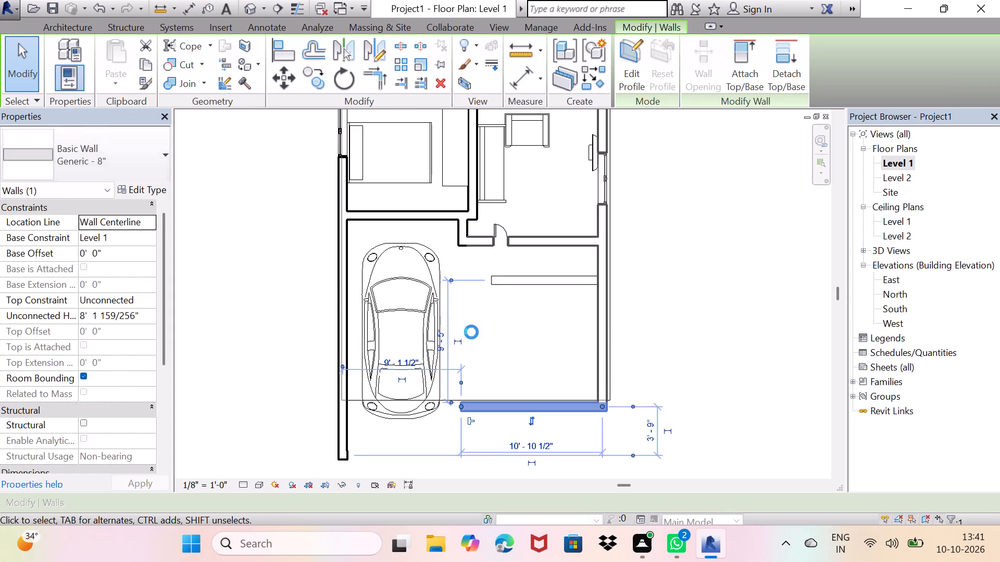
key("Down")
key("Down")
key("Down")
key("Down")
key("Down")
key("Down")
key("Down")
key("Down")
key("Down")
key("Down")
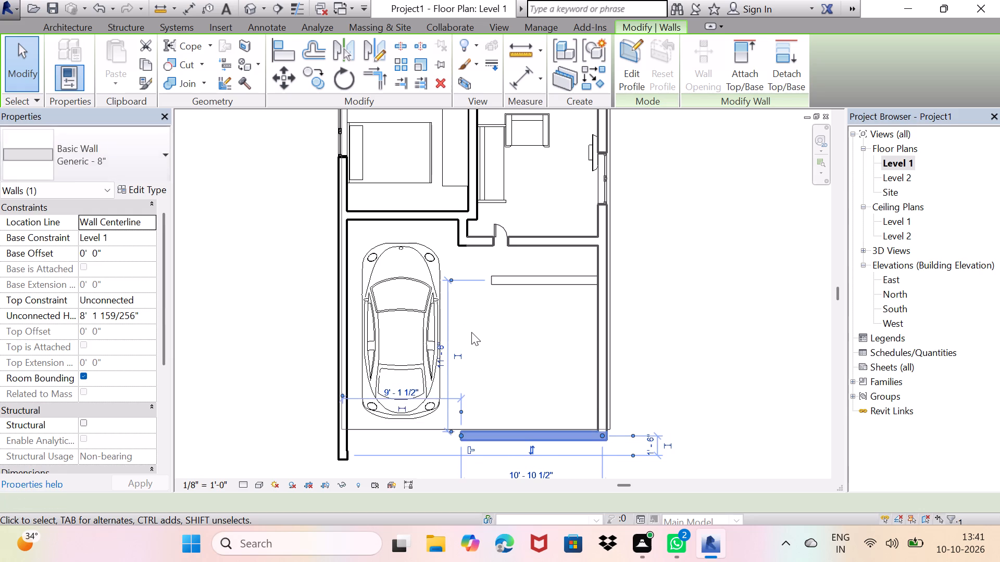
key("Down")
key("Down")
key("Down")
key("Down")
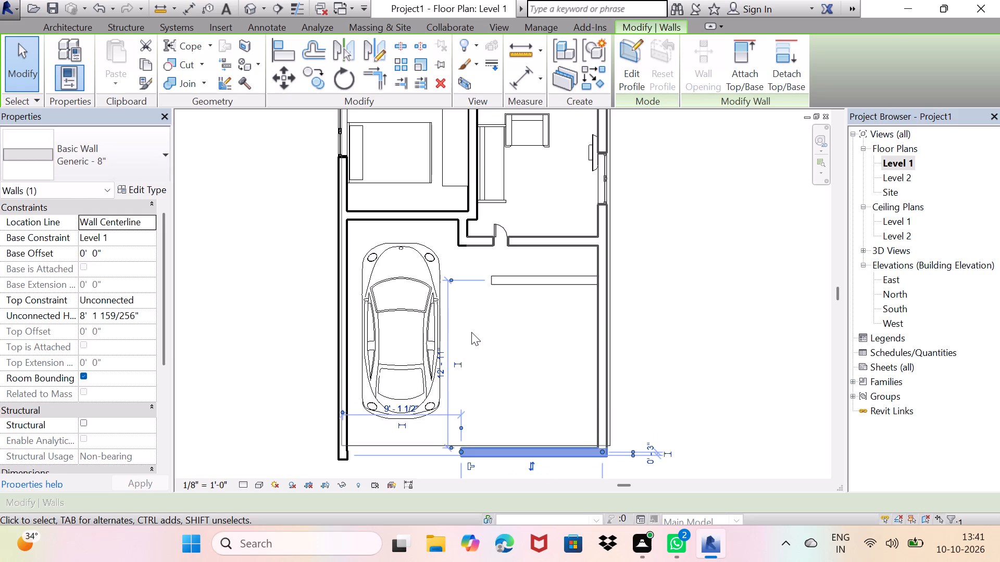
key("Escape")
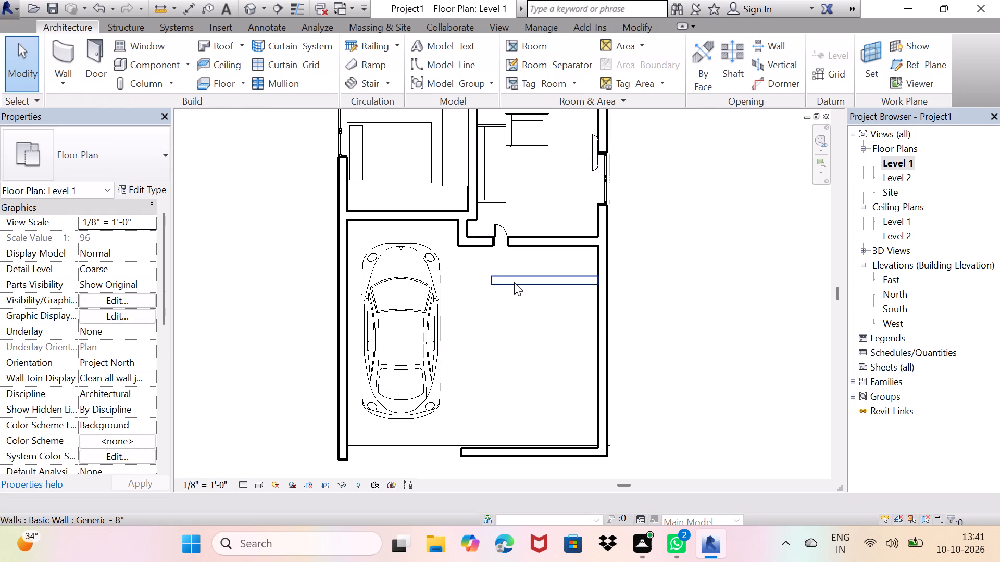
Move the low wall beside the car south to about 9' 9" from the front wall.
left_click(514, 282)
key("Down")
key("Down")
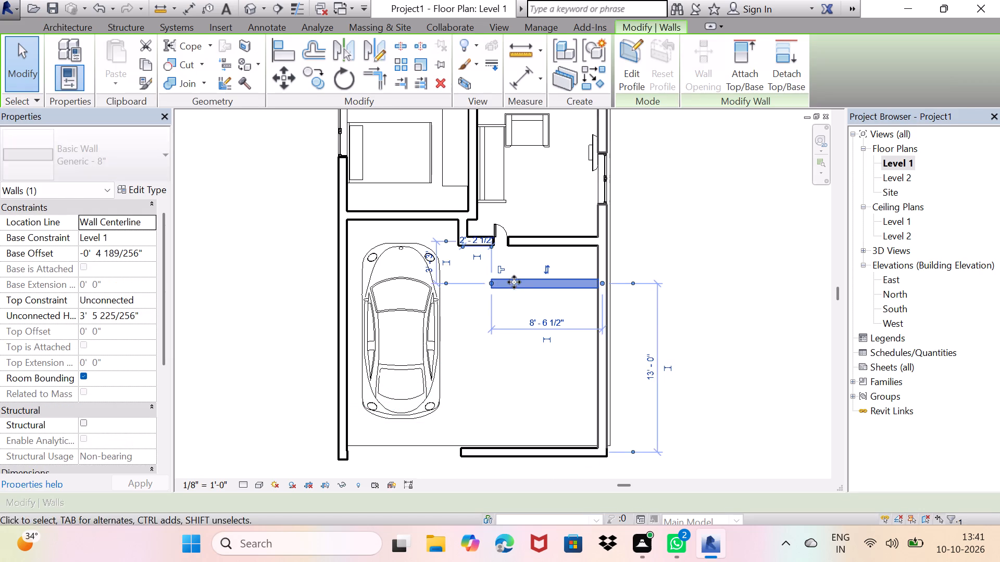
key("Down")
key("Down")
key("Down")
key("Down")
key("Down")
key("Down")
key("Down")
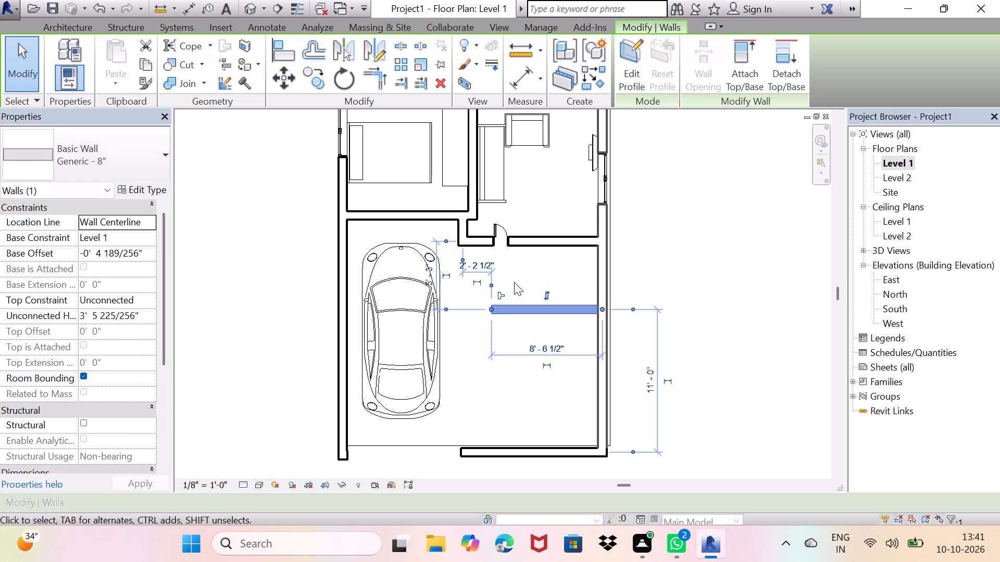
key("Down")
key("Down")
key("Down")
key("Down")
key("Down")
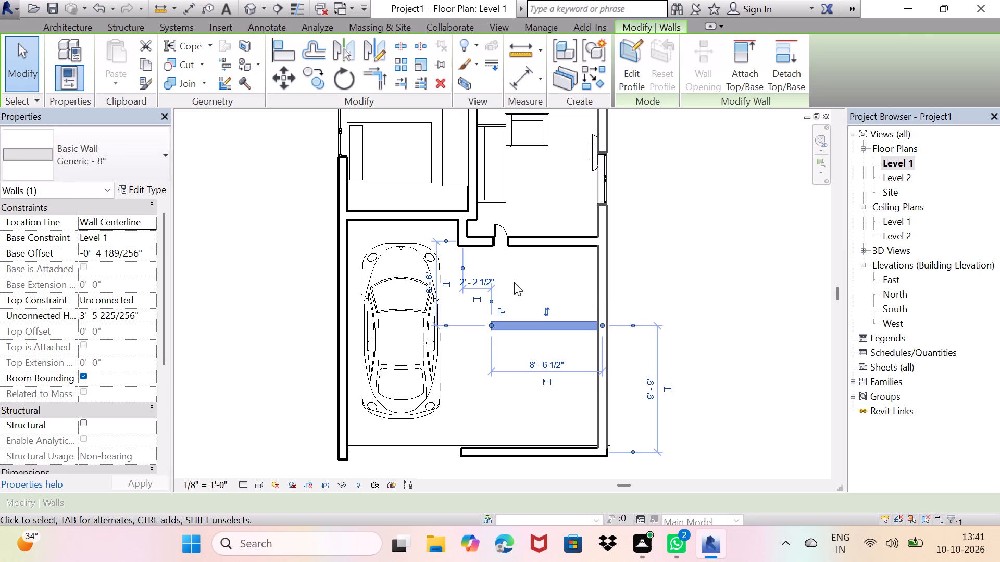
key("Escape")
Create a new material and assign it to the Structure layer of the east outer wall's Generic - 8" type.
scroll(515, 268, "down", 2)
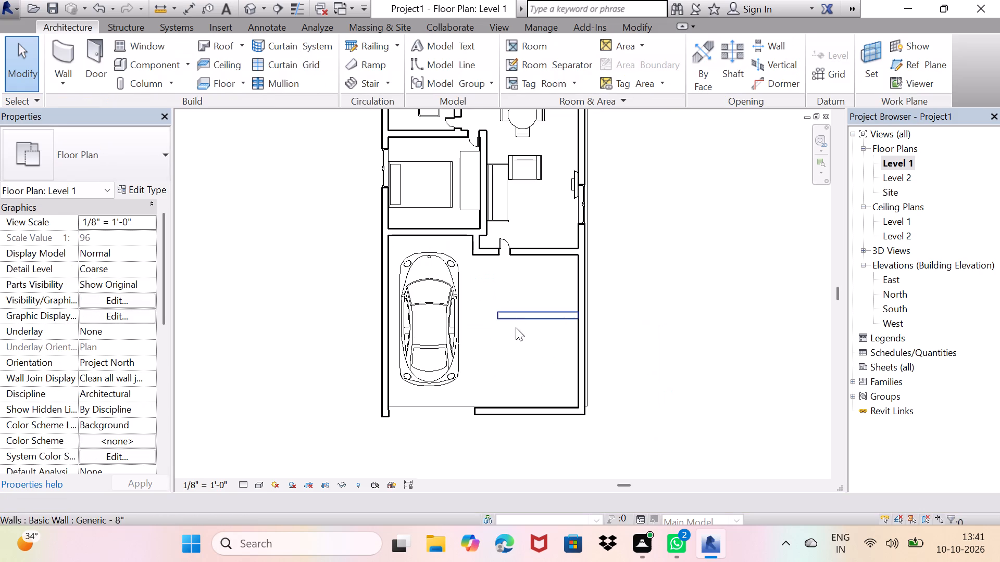
scroll(391, 423, "up", 3)
scroll(423, 403, "down", 2)
middle_click_drag(612, 354, 615, 470)
scroll(615, 470, "down", 1)
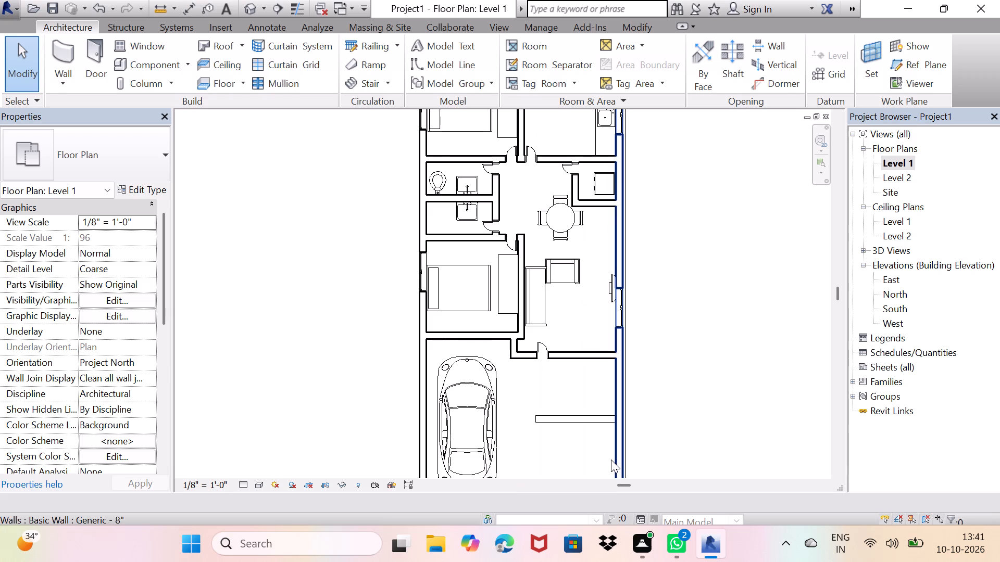
scroll(629, 304, "up", 2)
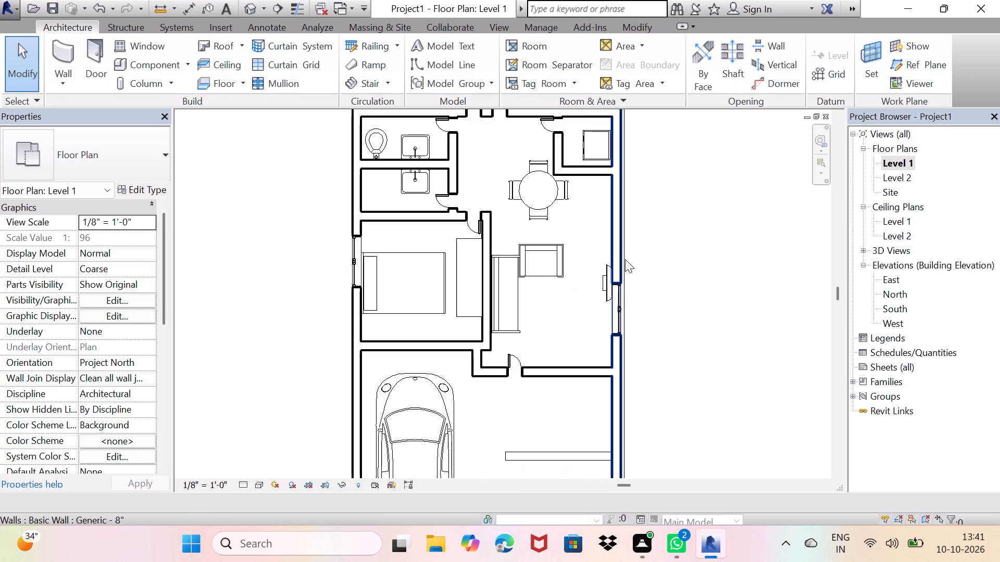
left_click(617, 256)
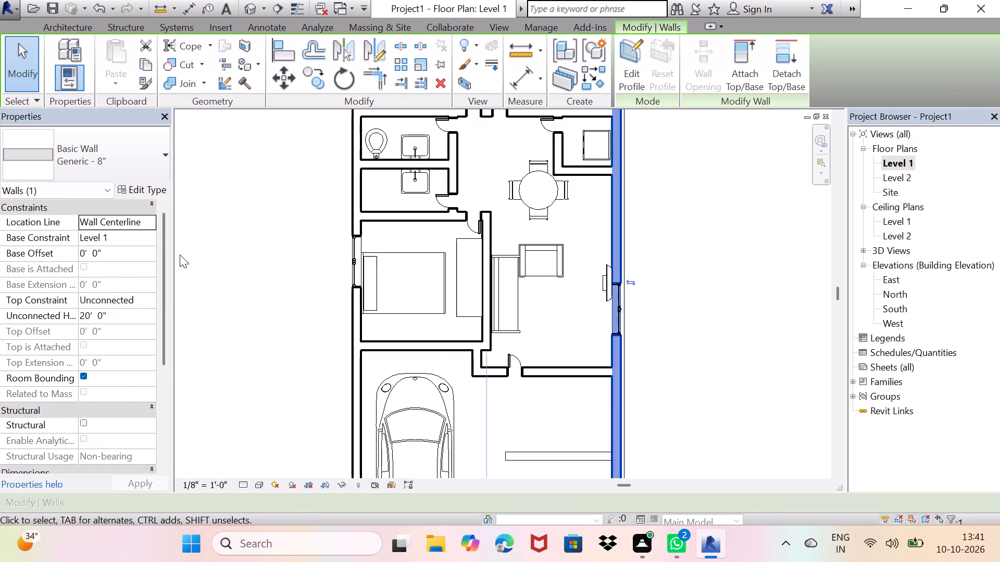
left_click(128, 190)
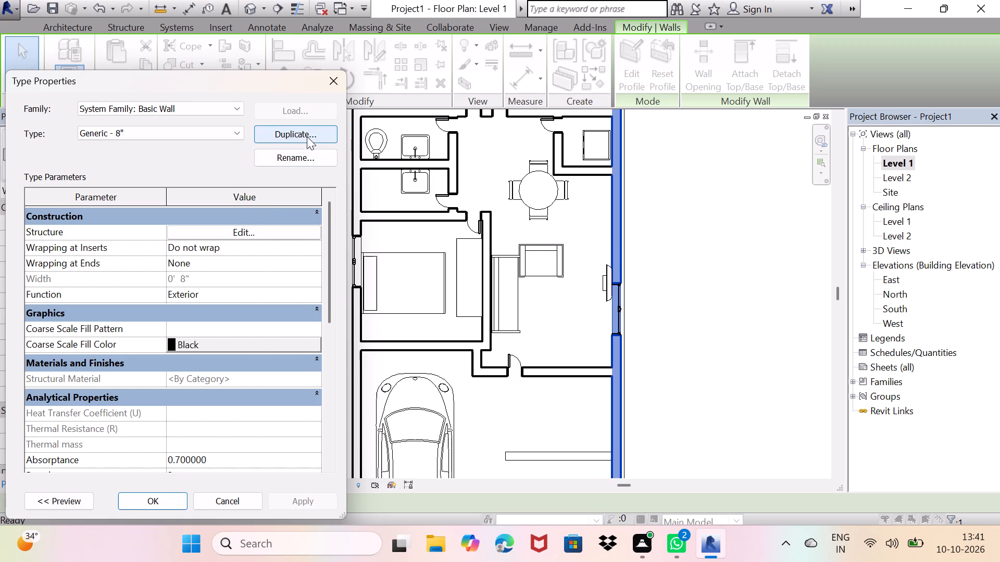
left_click(254, 240)
left_click(255, 233)
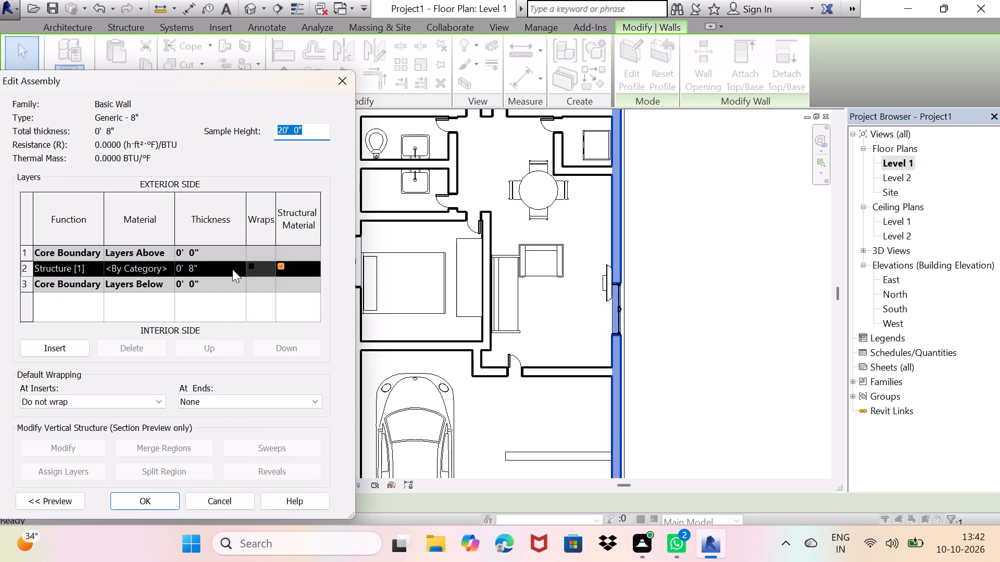
left_click(172, 272)
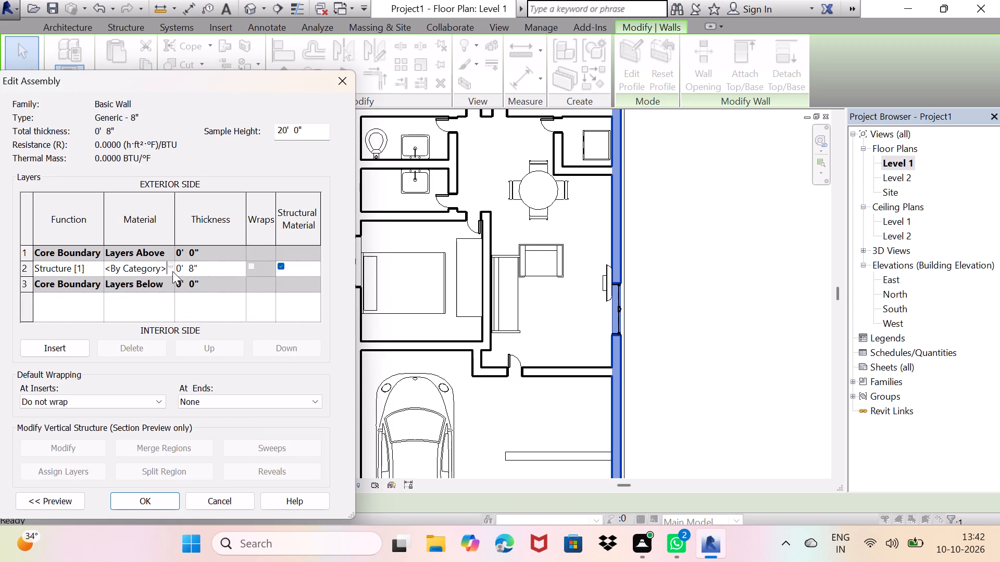
left_click(170, 266)
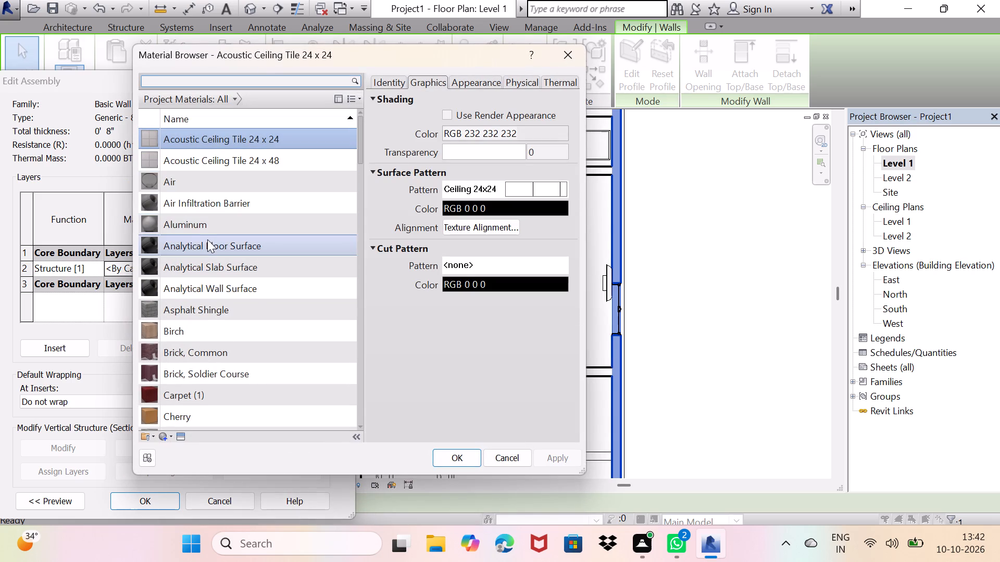
scroll(219, 278, "down", 1)
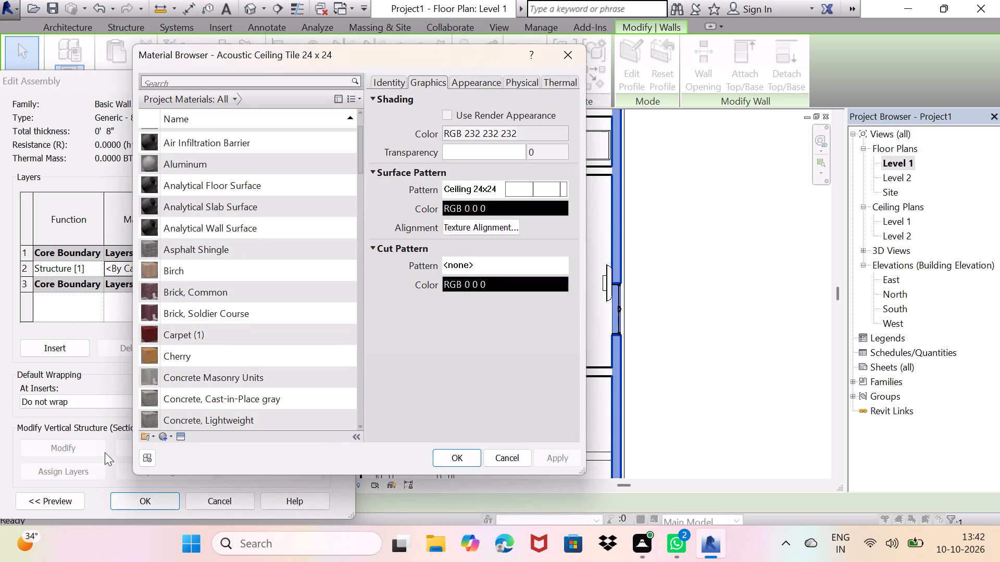
left_click(167, 439)
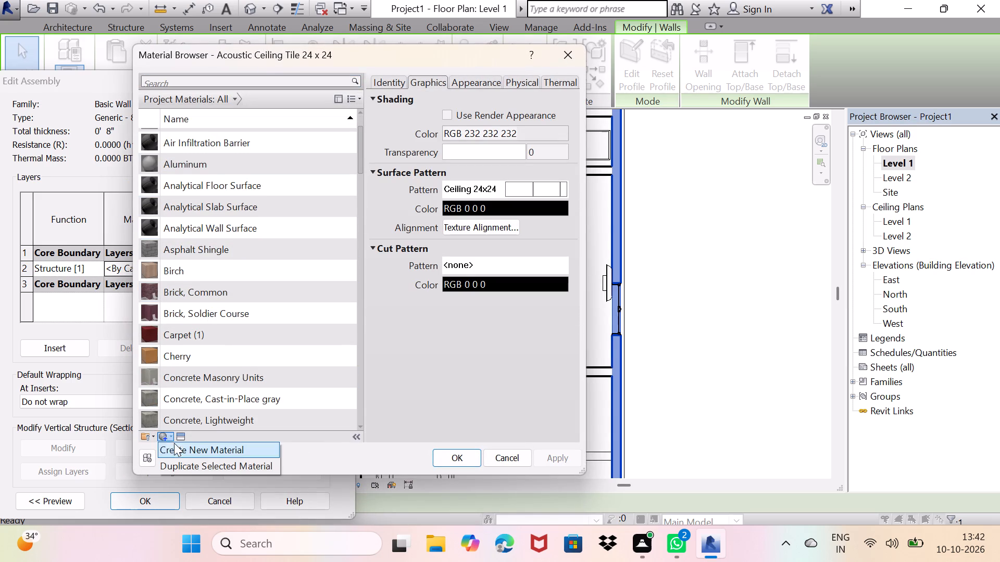
left_click(176, 452)
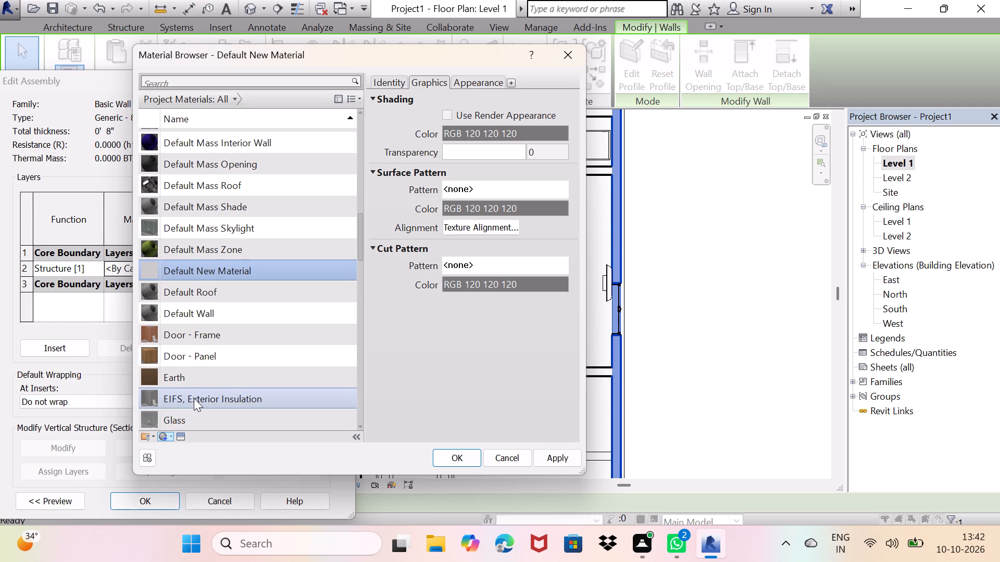
left_click(230, 269)
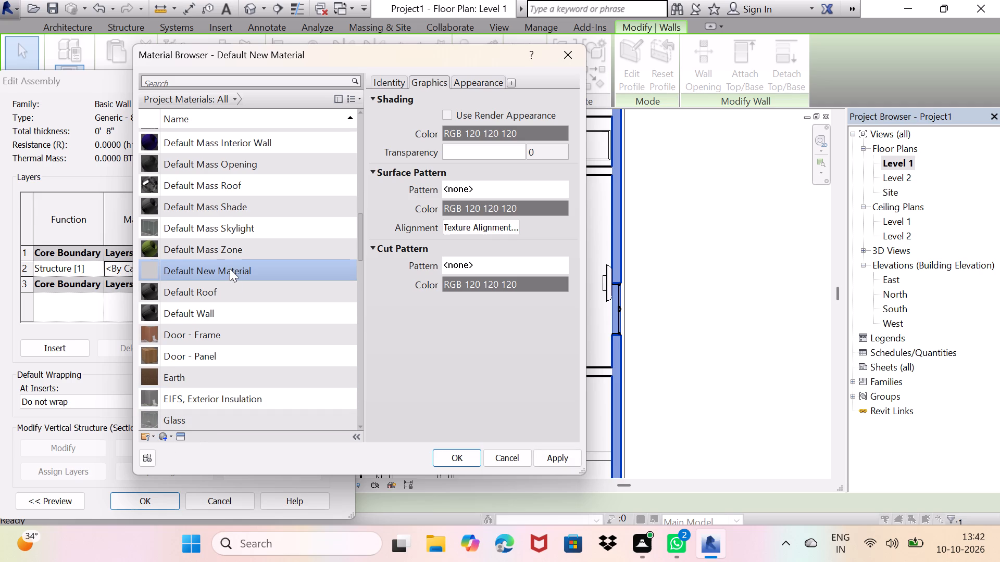
left_click(230, 269)
left_click(230, 269)
double_click(230, 269)
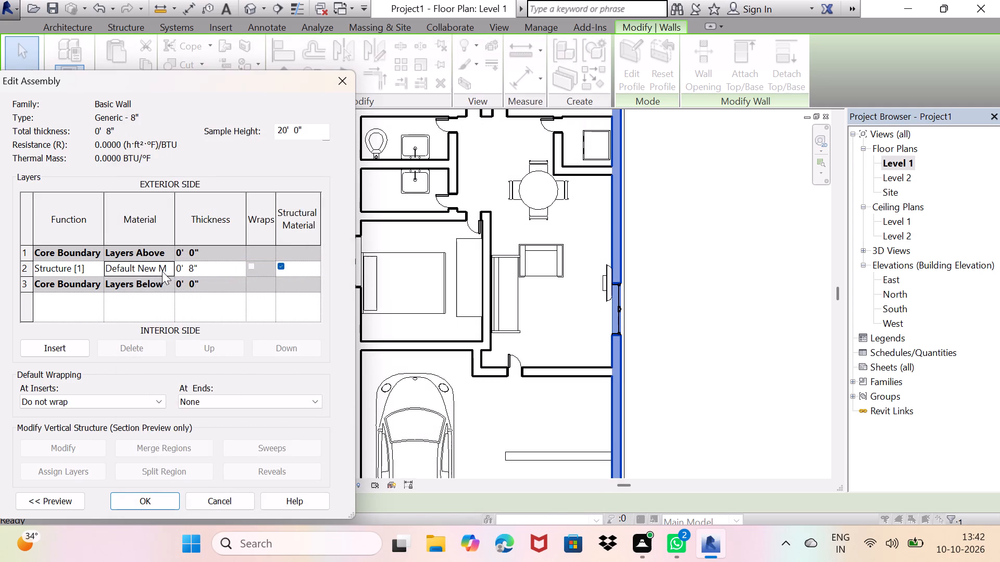
Reopen the Structure layer's new material and search the appearance asset library for "light colour".
left_click(161, 270)
left_click(169, 267)
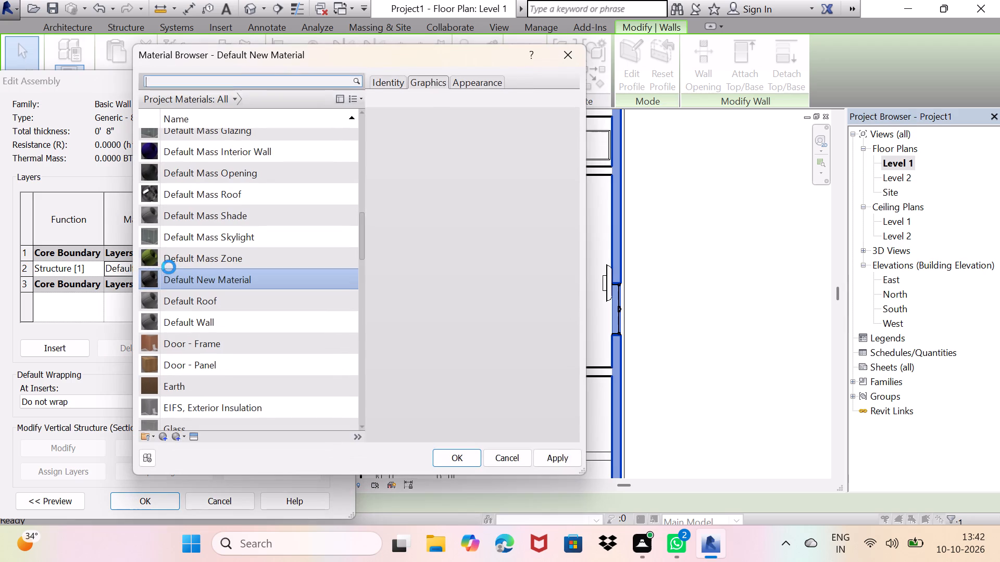
left_click(180, 279)
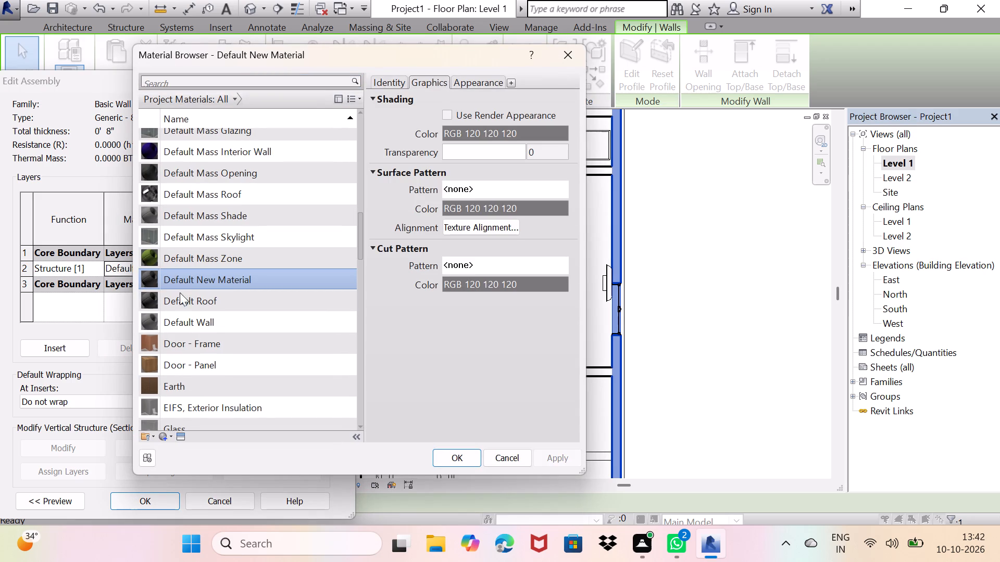
left_click(178, 432)
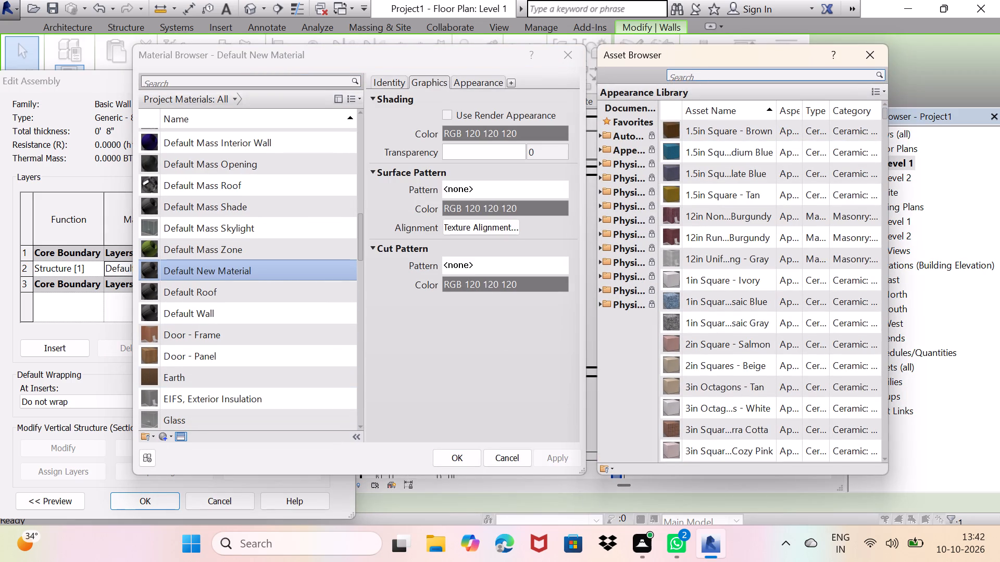
left_click(690, 77)
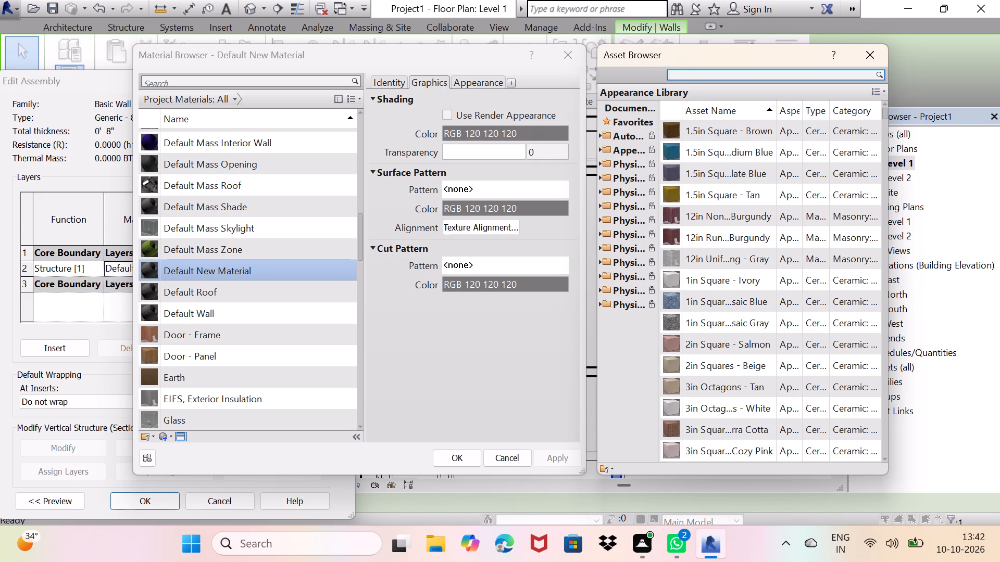
type("light")
key("space")
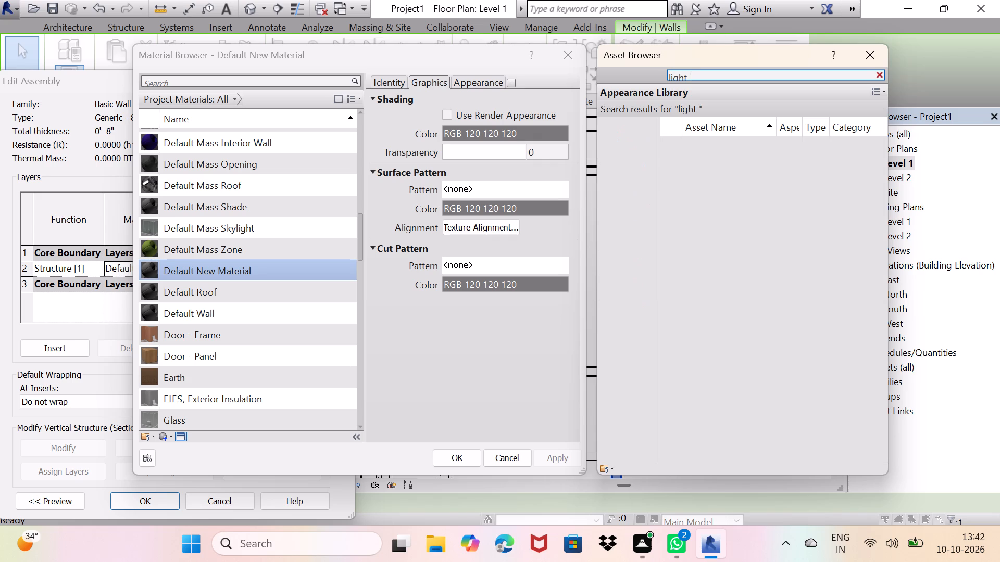
key("c")
type("olour")
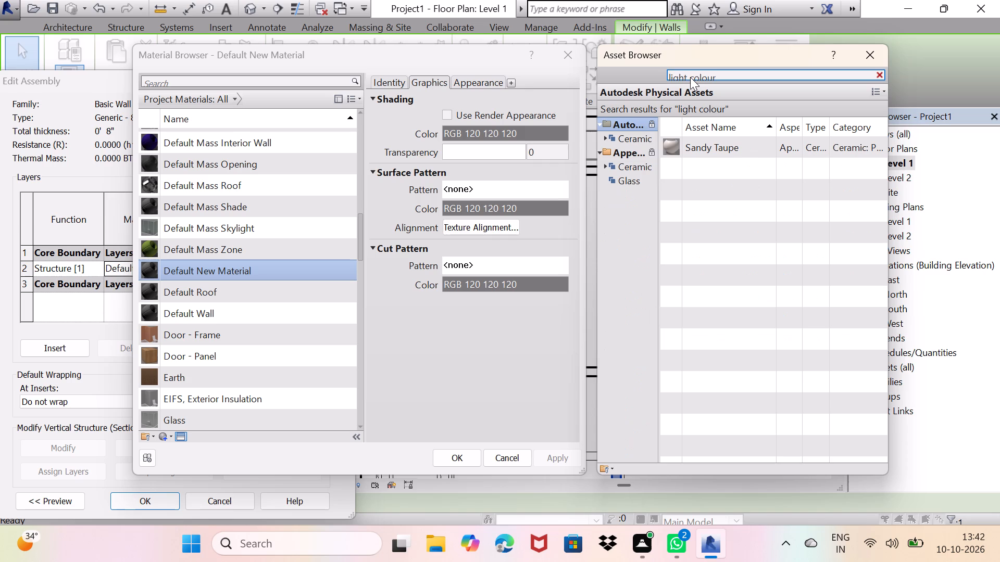
key("Return")
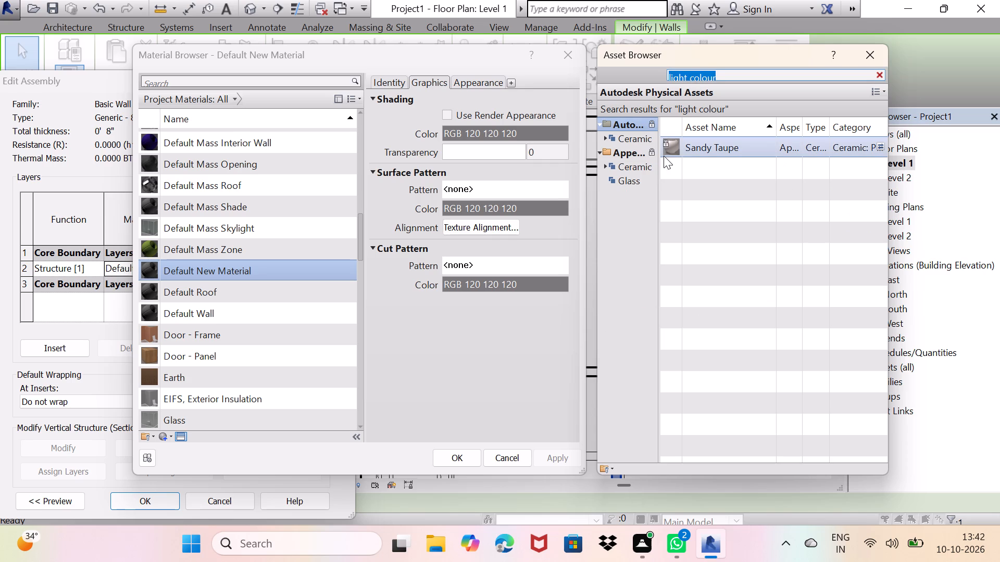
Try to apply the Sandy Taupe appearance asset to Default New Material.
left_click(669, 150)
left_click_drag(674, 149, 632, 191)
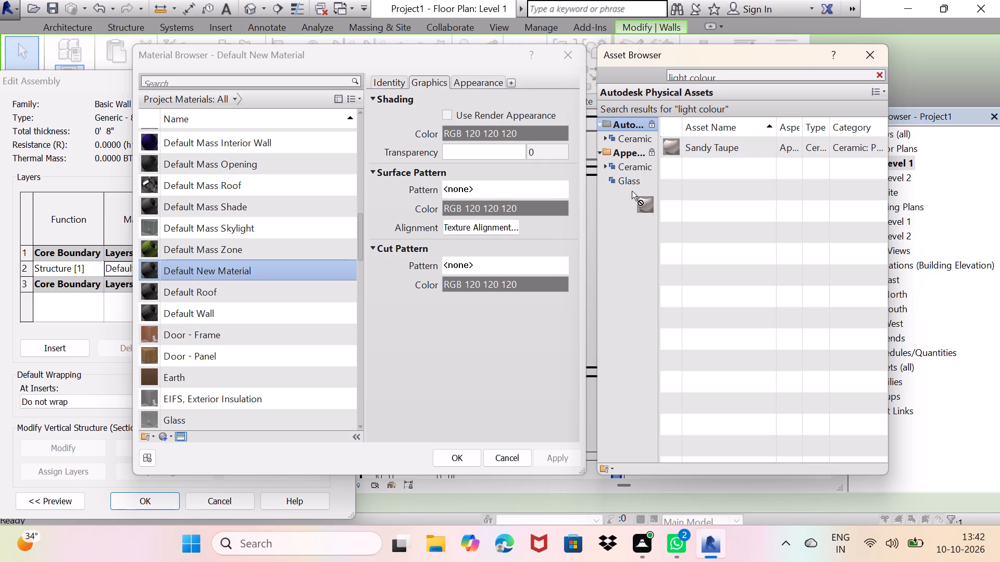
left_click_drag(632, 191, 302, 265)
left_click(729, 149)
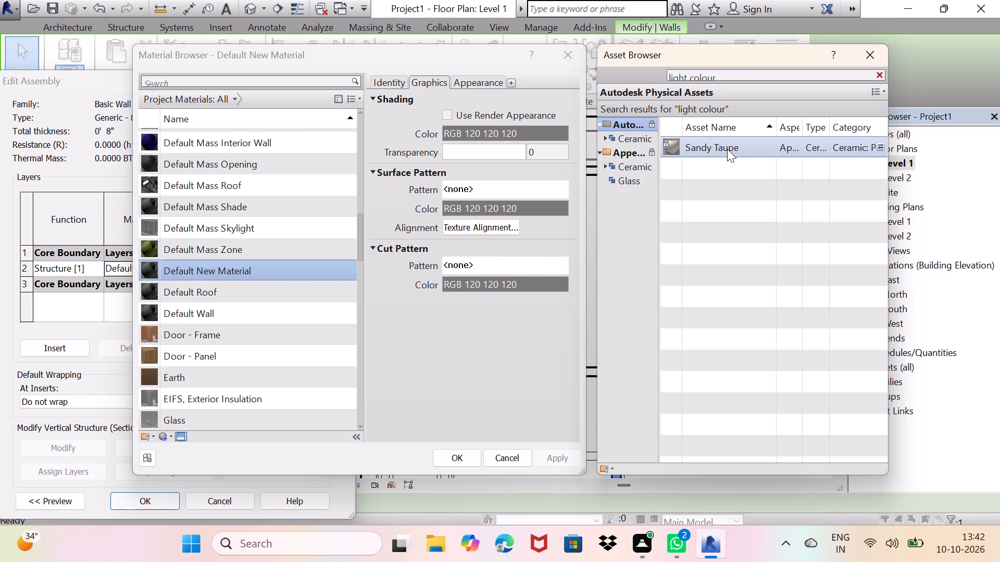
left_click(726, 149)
Clear the asset library search and search the assets for "colour" instead.
left_click(733, 78)
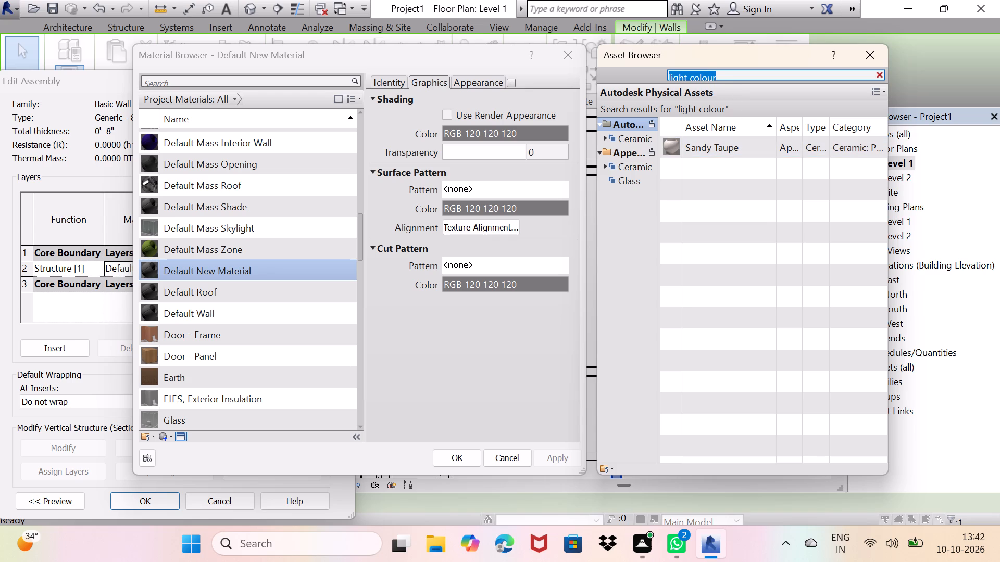
key("BackSpace")
key("BackSpace")
key("BackSpace")
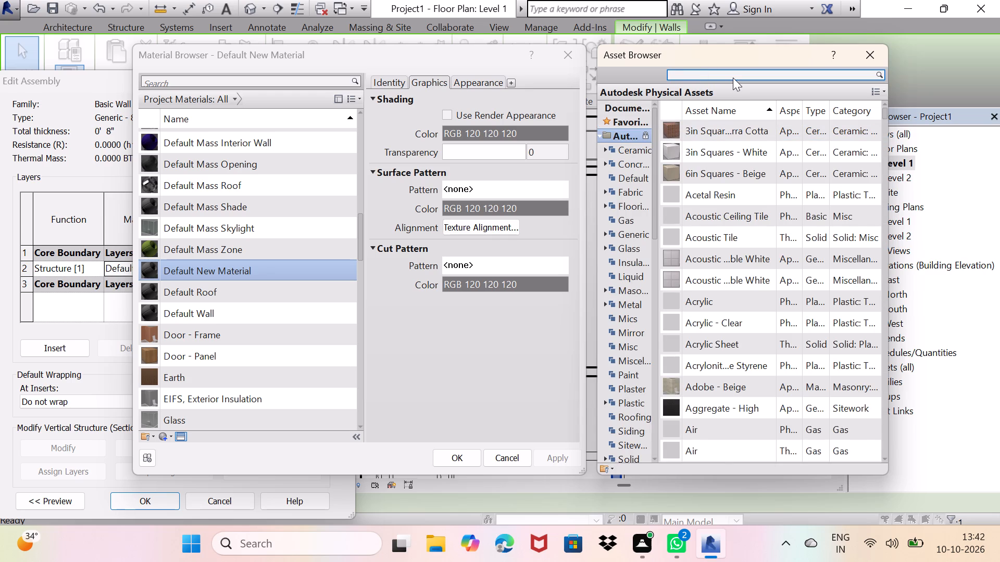
scroll(733, 160, "down", 1)
scroll(669, 181, "up", 3)
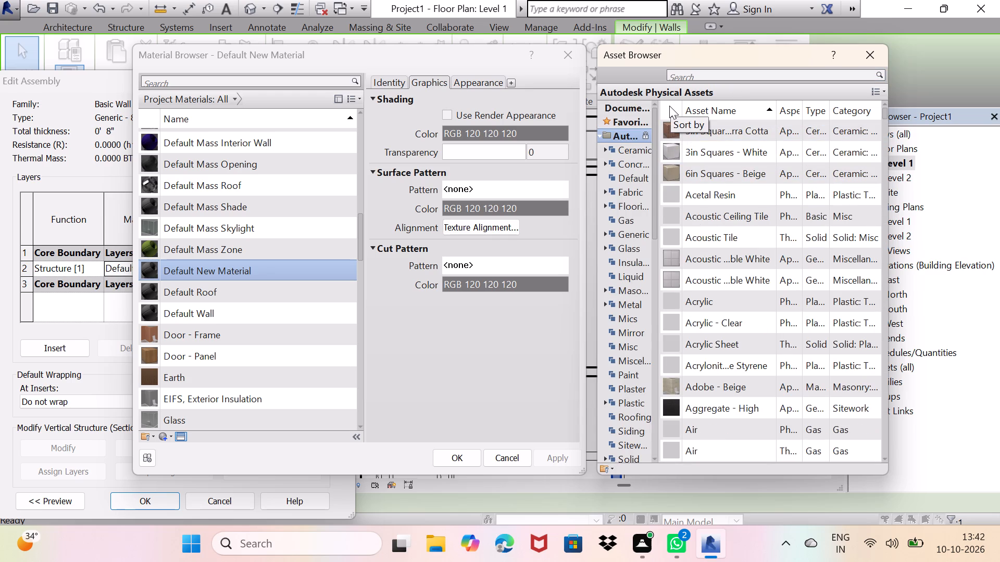
type("colur")
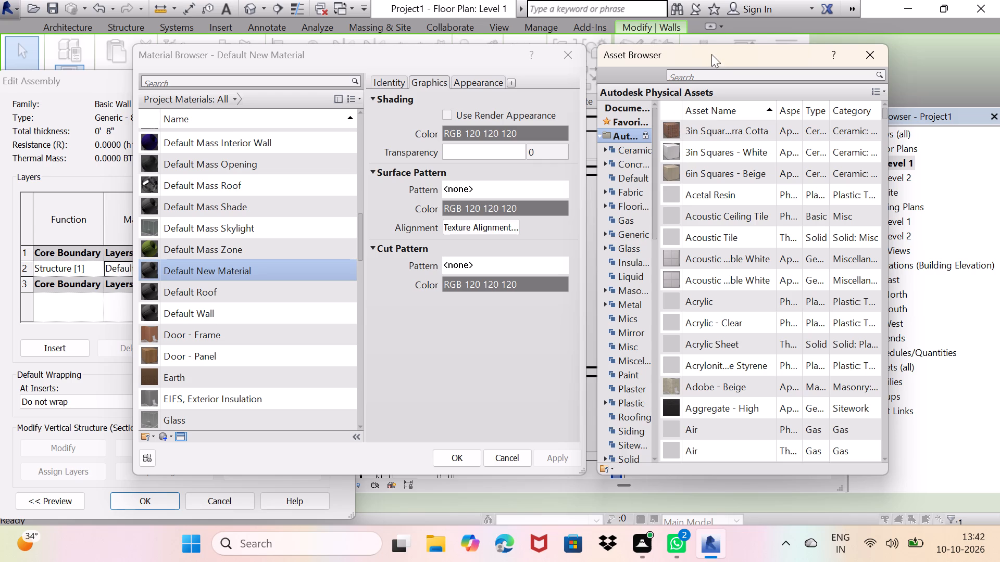
left_click(717, 72)
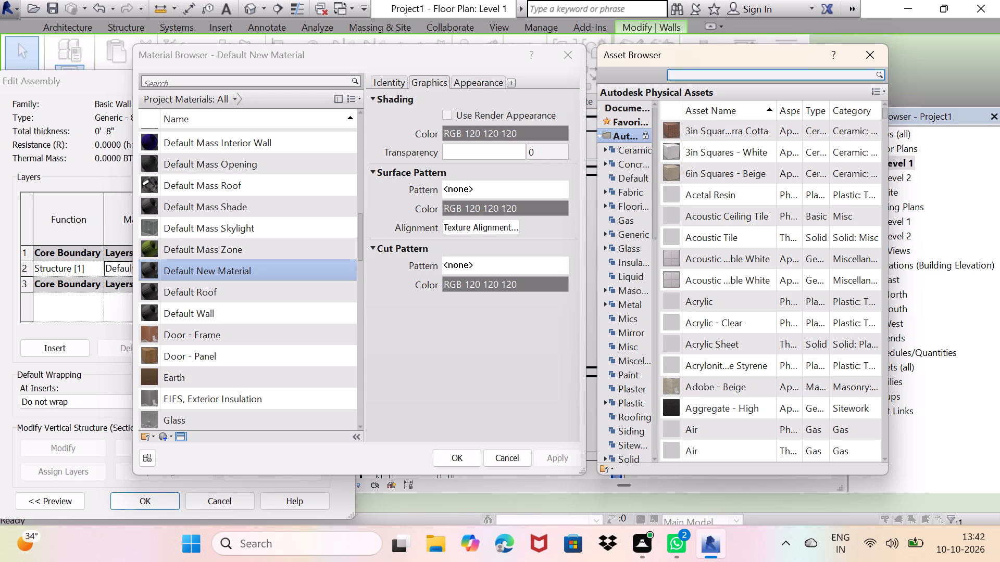
type("colour")
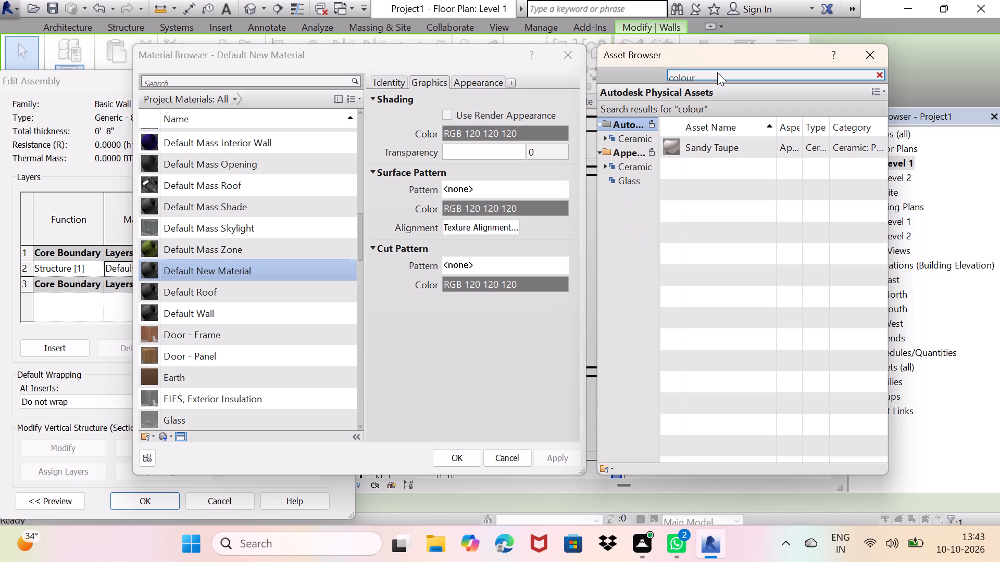
scroll(231, 206, "down", 3)
scroll(176, 268, "up", 3)
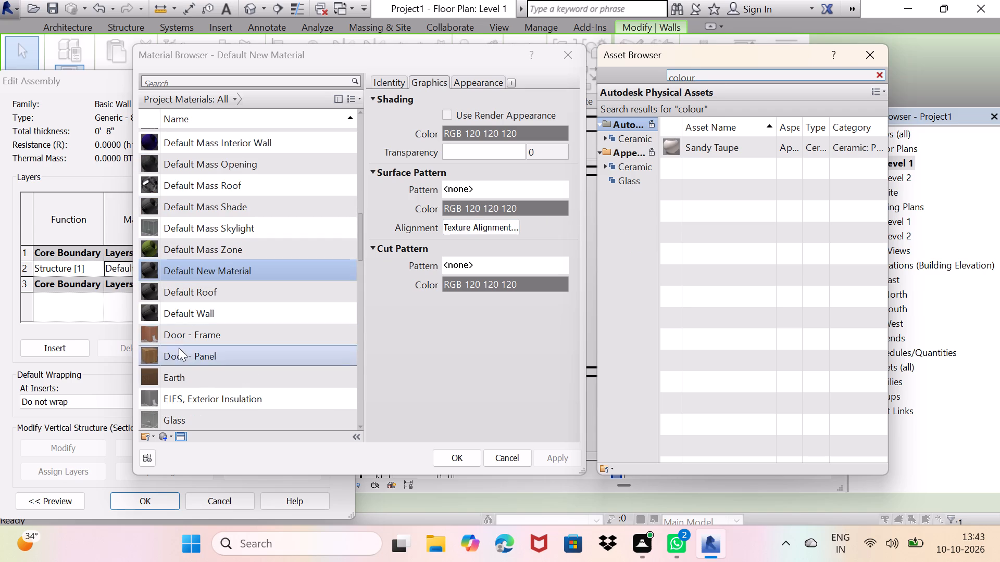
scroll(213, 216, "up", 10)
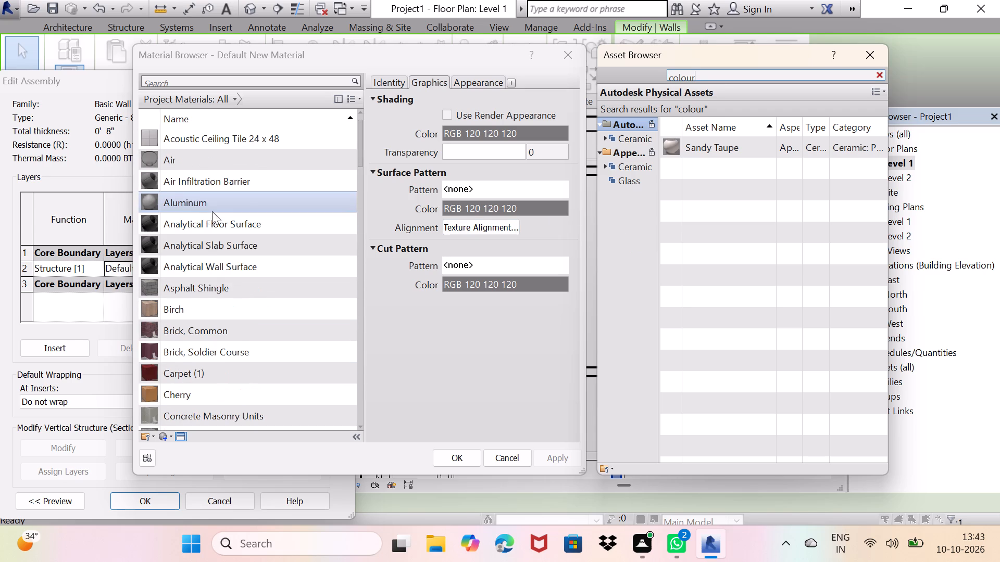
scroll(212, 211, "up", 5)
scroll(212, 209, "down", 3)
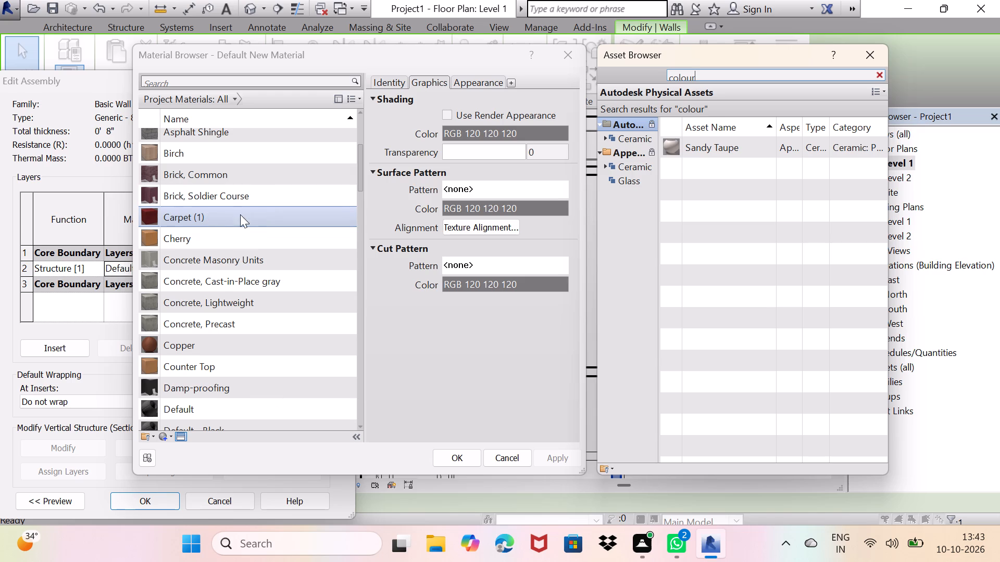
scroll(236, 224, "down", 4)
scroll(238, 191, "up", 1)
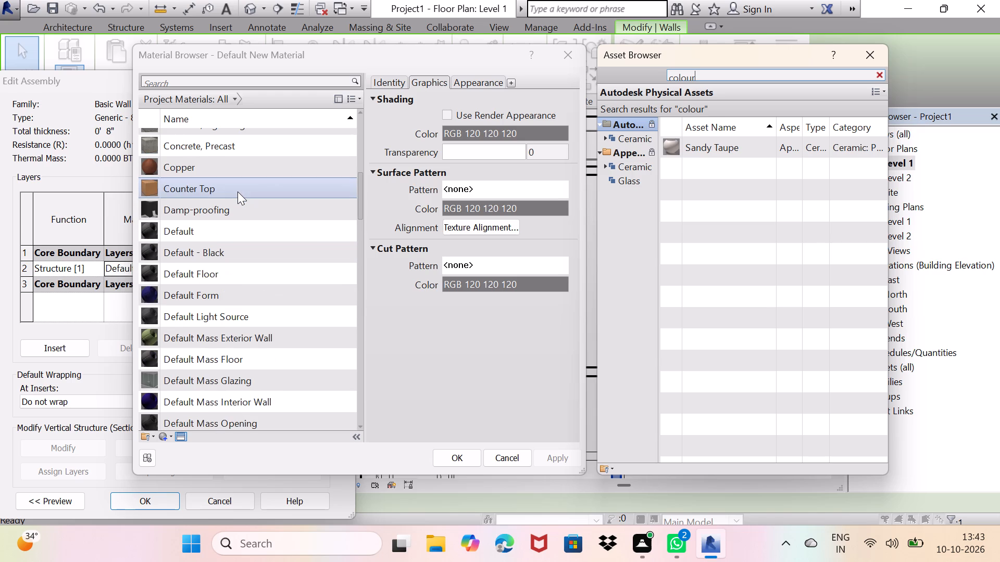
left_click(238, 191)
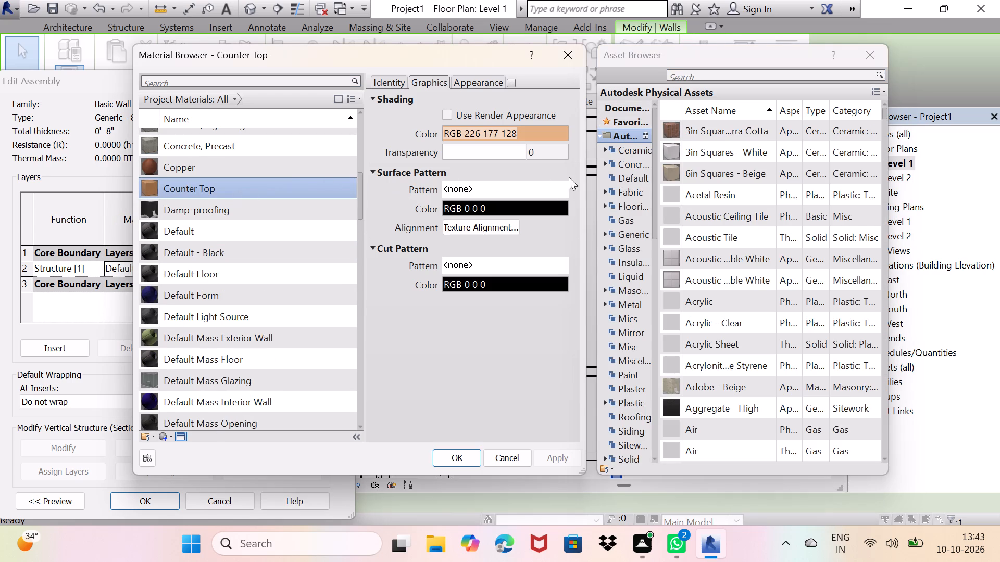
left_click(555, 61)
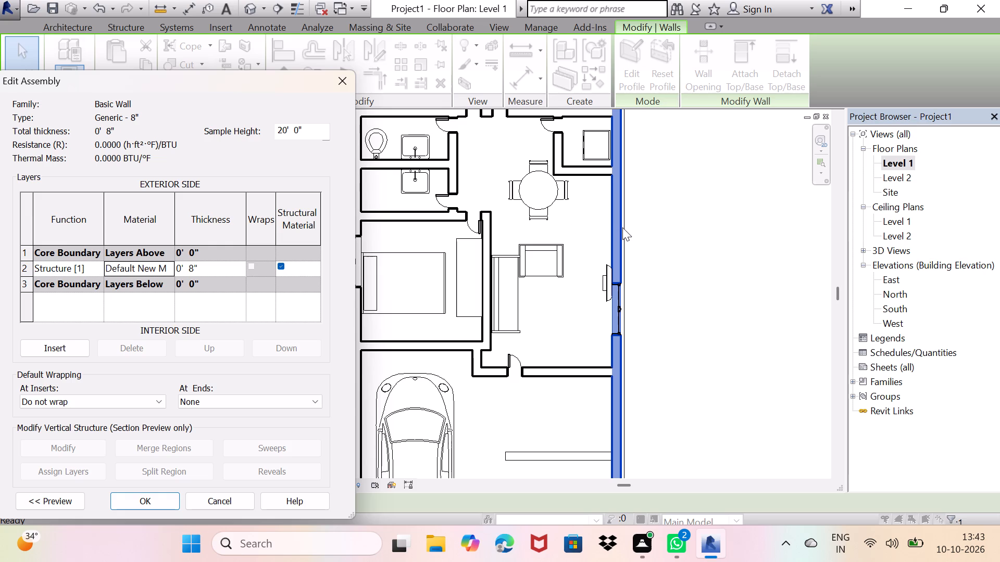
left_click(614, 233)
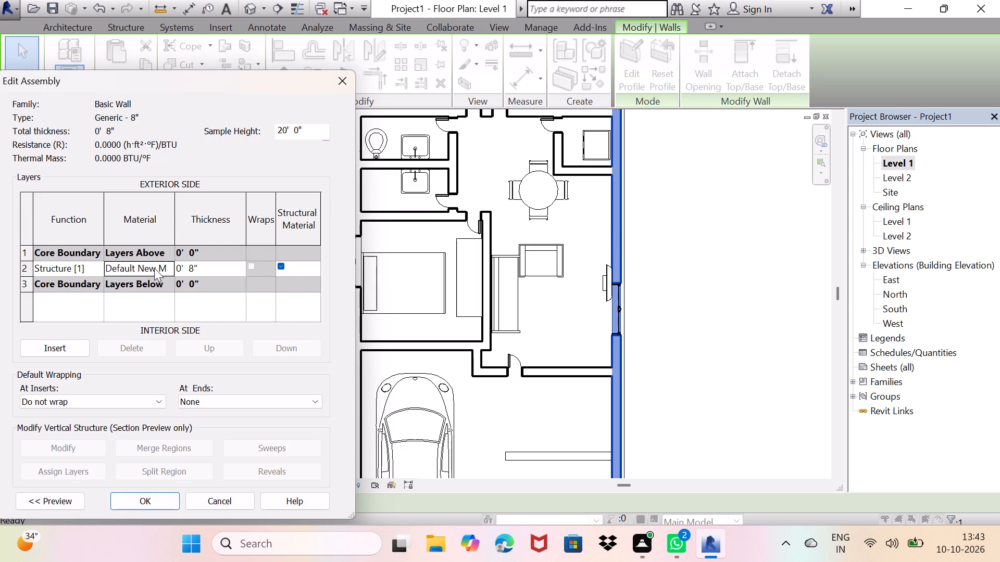
Assign the Default Mass Interior Wall material to the Structure layer of the Generic - 8" wall type and apply it.
left_click(154, 268)
left_click(171, 264)
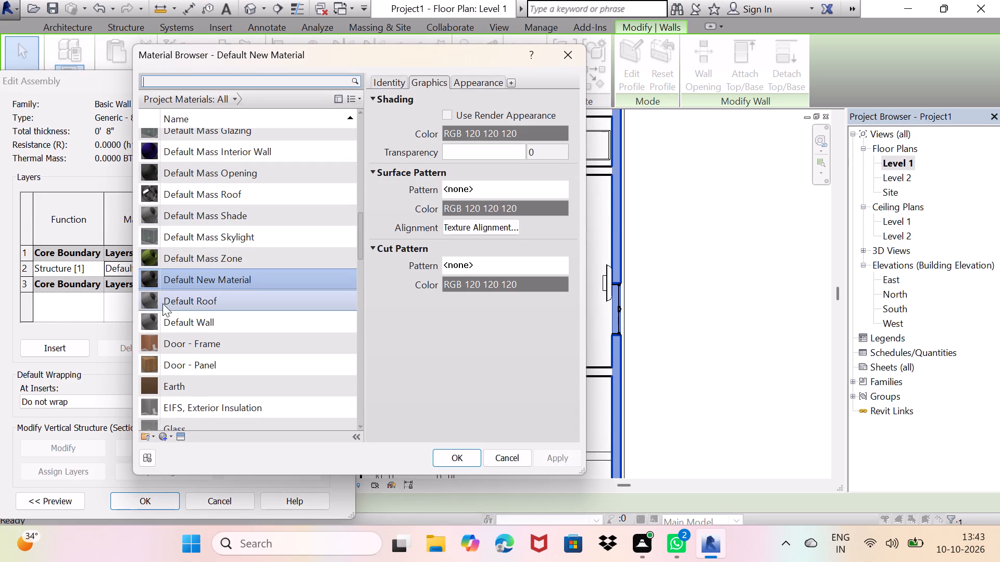
scroll(182, 190, "down", 1)
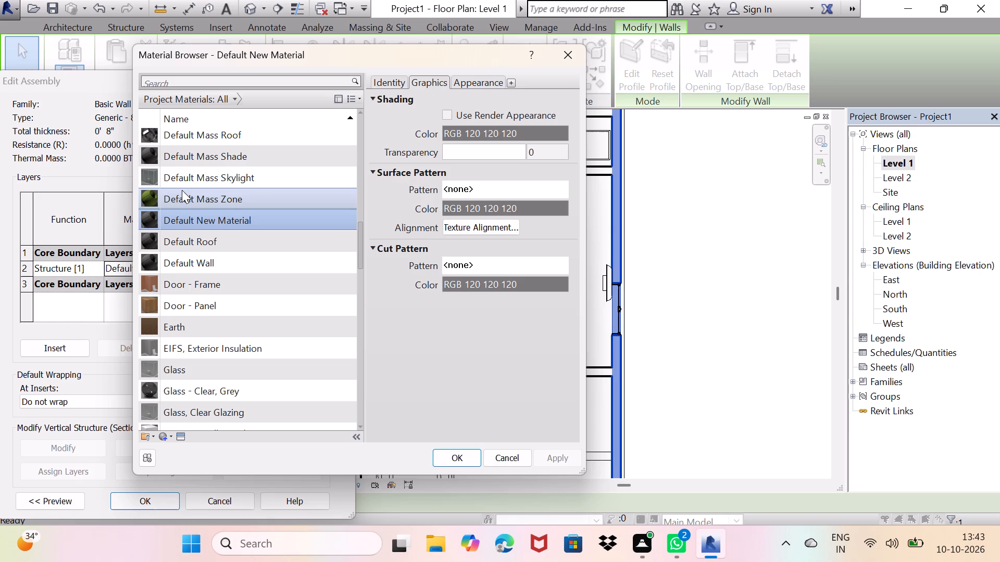
scroll(167, 210, "down", 1)
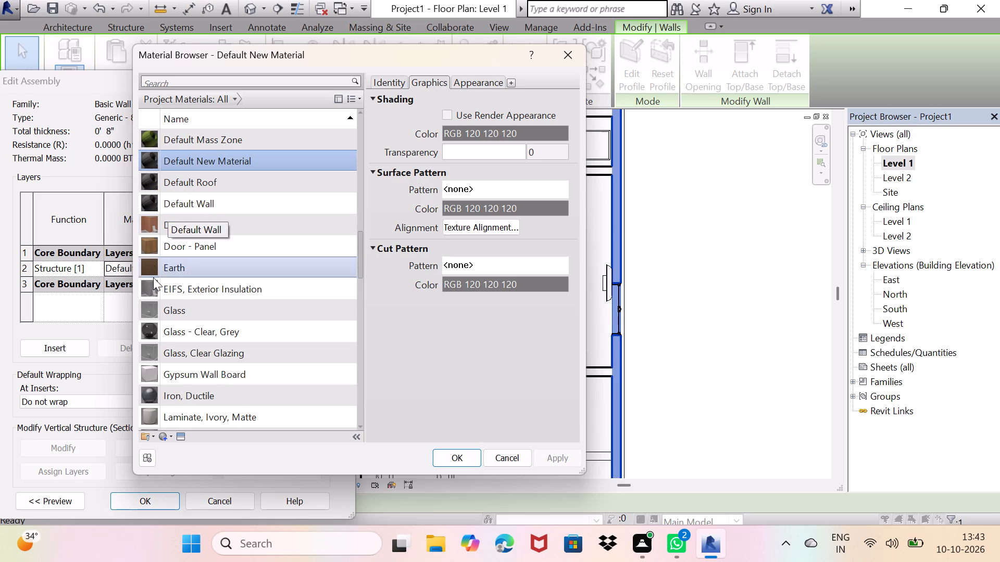
scroll(162, 228, "up", 3)
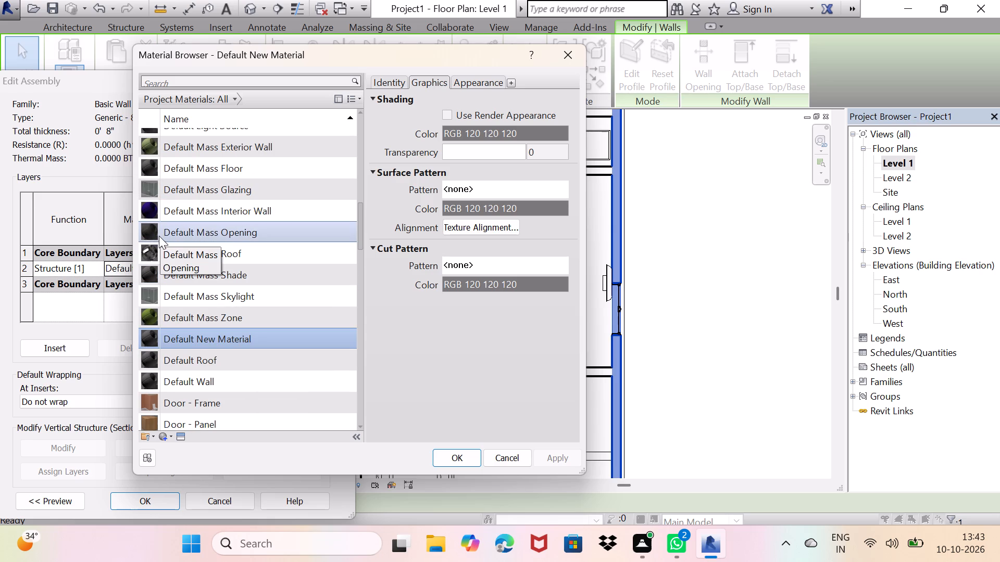
left_click(159, 219)
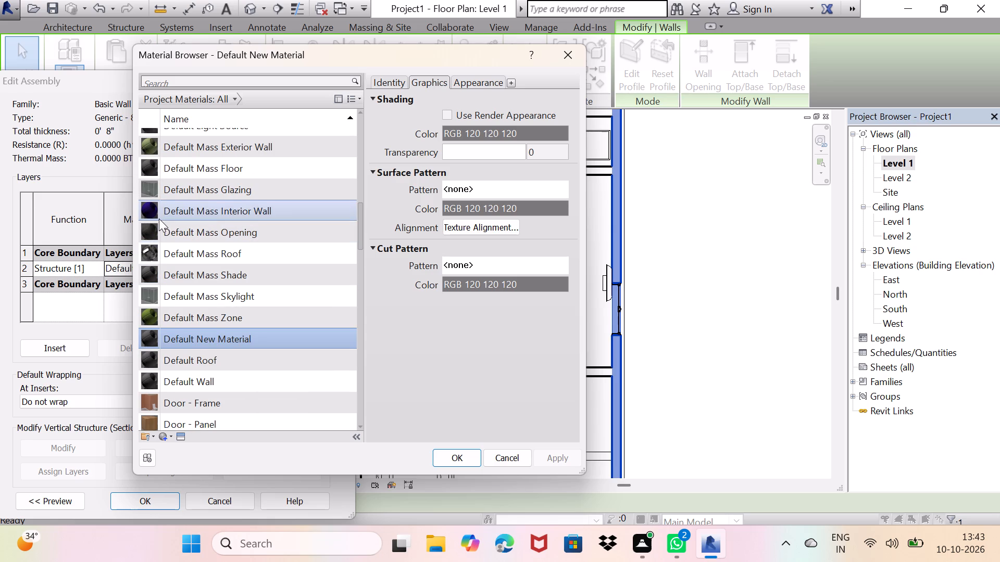
left_click(440, 461)
left_click_drag(162, 483, 162, 499)
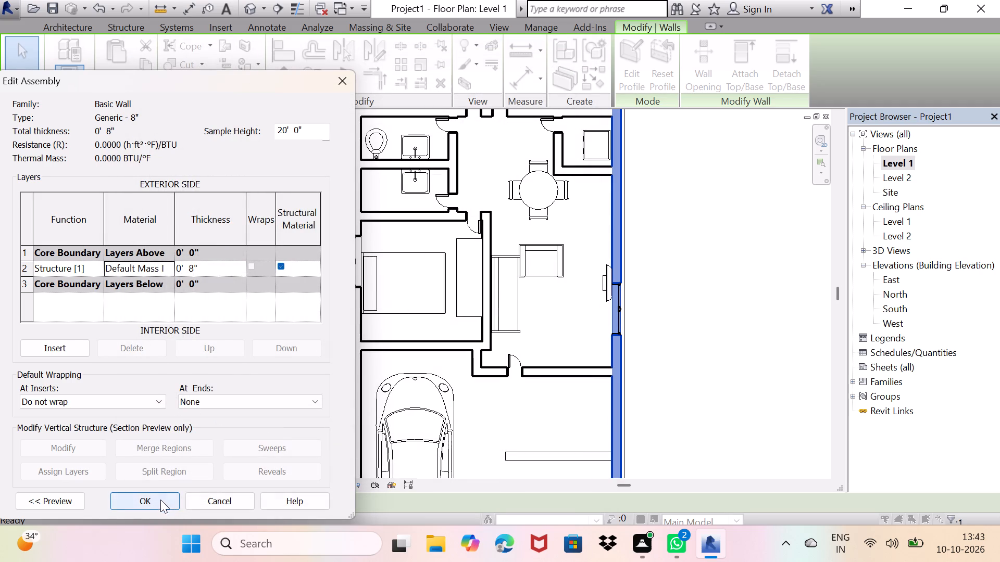
left_click(162, 499)
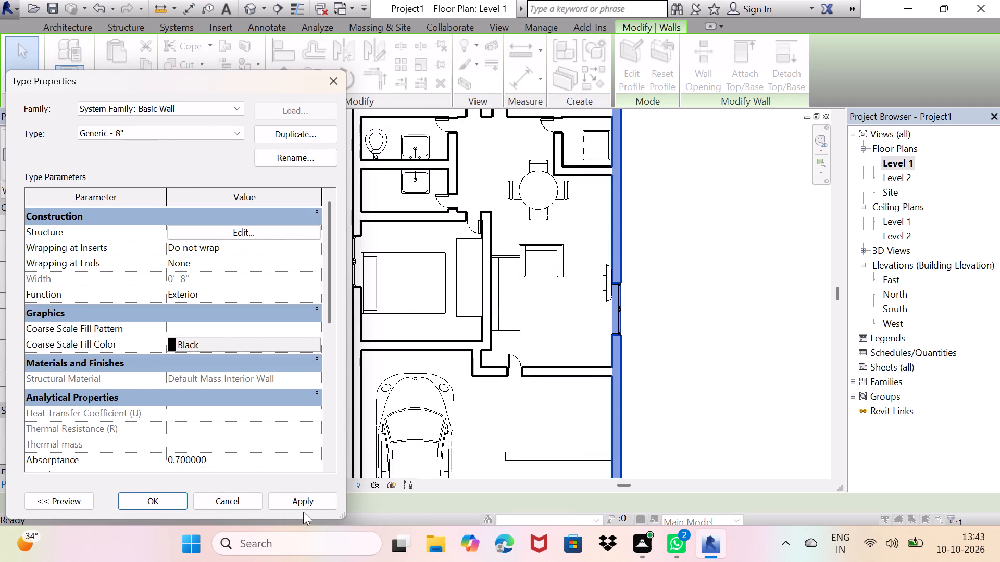
left_click(305, 499)
left_click(156, 500)
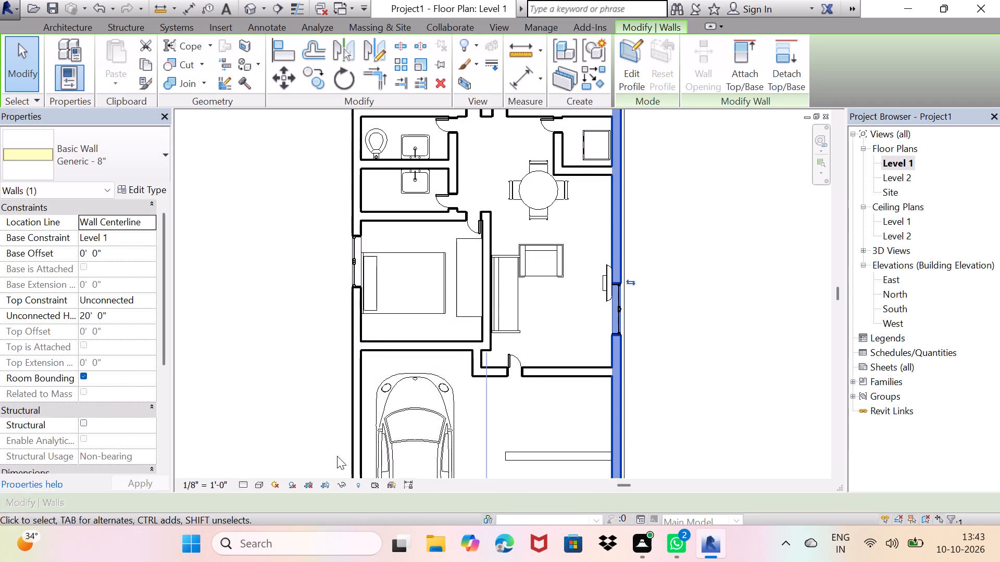
left_click_drag(683, 394, 692, 378)
Open the 3D view and examine the house's wall colour and front entrance from the front and from above.
scroll(678, 335, "down", 4)
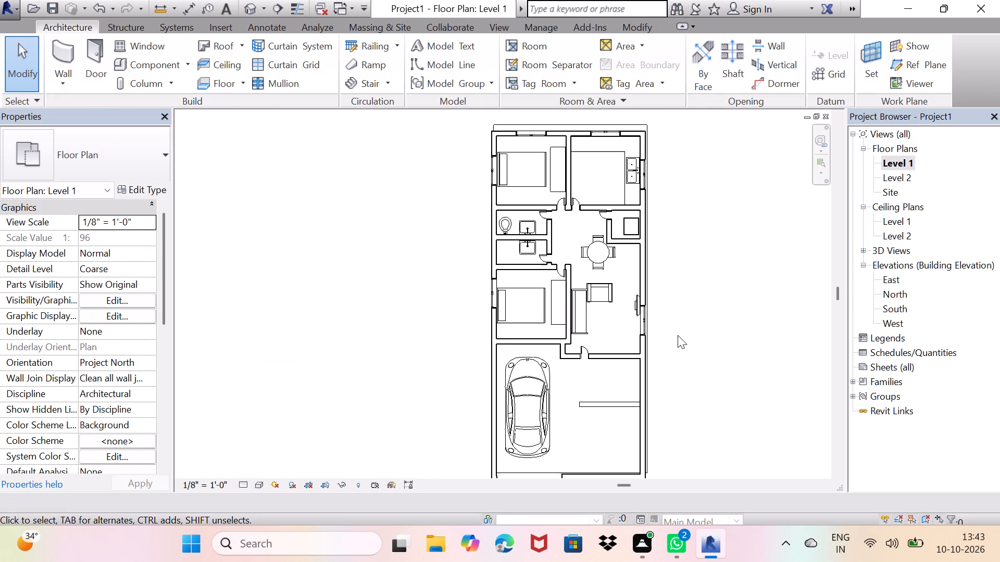
middle_click_drag(678, 335, 635, 319)
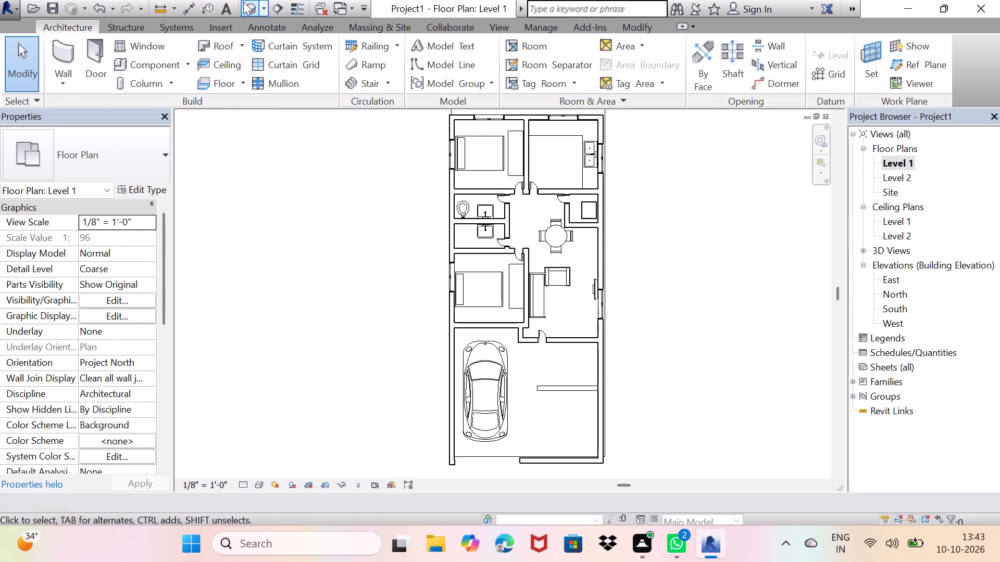
left_click(249, 3)
scroll(397, 339, "down", 6)
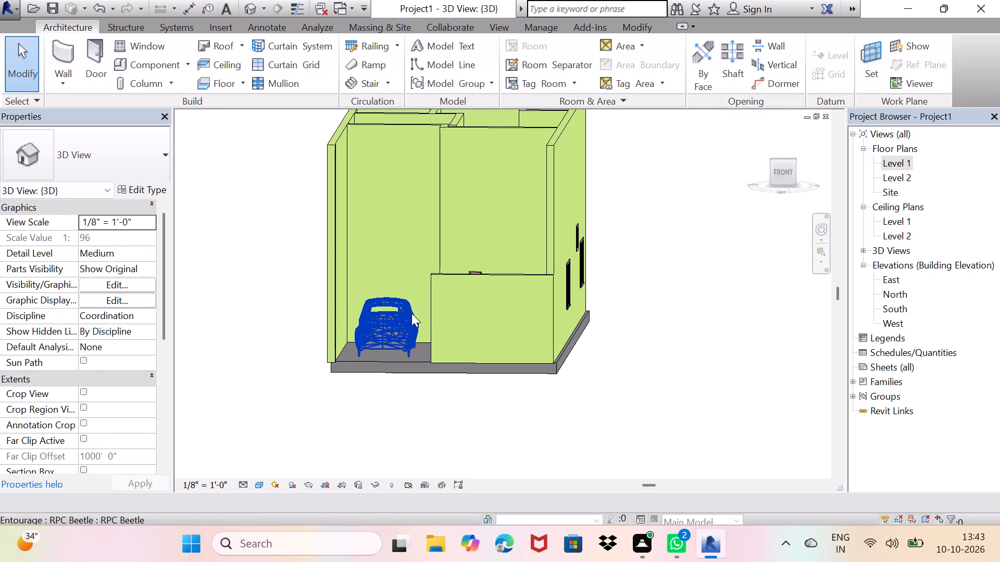
middle_click_drag(411, 313, 393, 361)
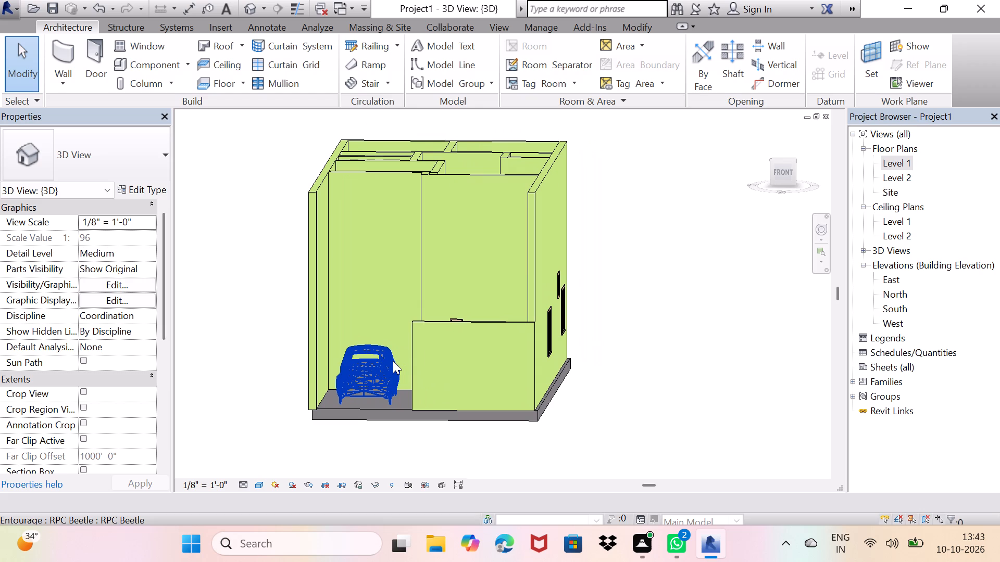
middle_click_drag(366, 381, 390, 491)
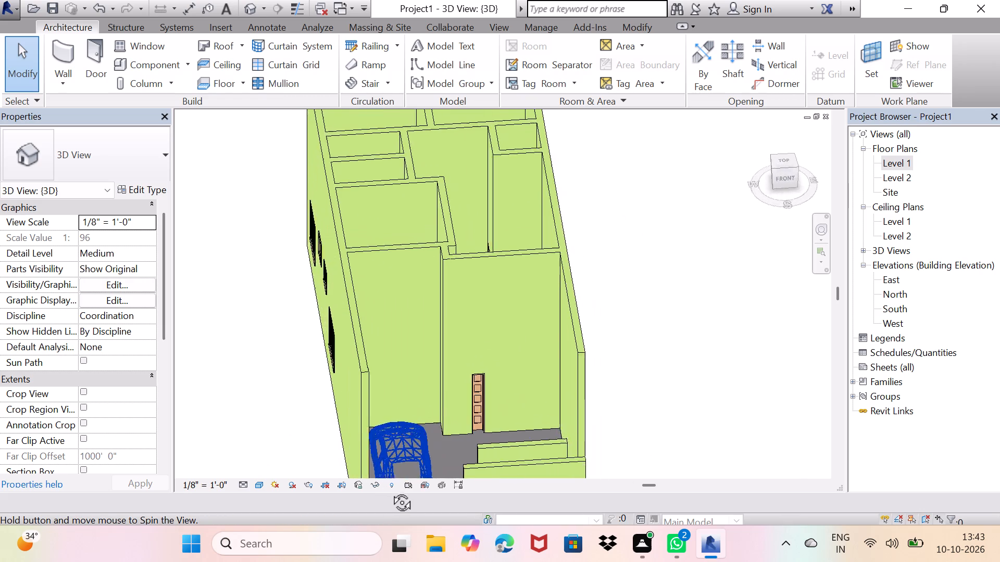
middle_click_drag(390, 491, 370, 406)
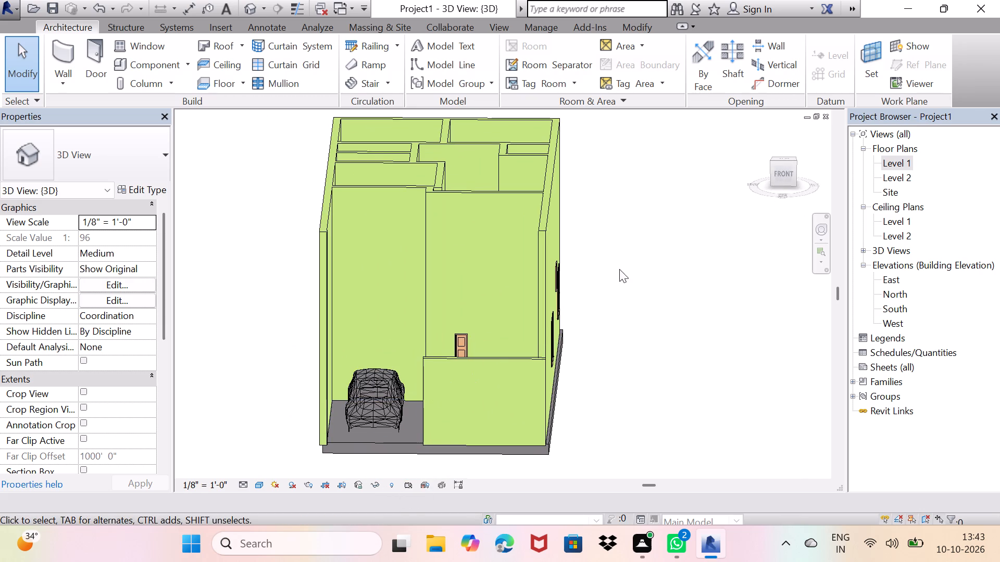
In the Level 1 plan, delete the 12" x 80" door in the wall between the living room and the car area.
double_click(901, 164)
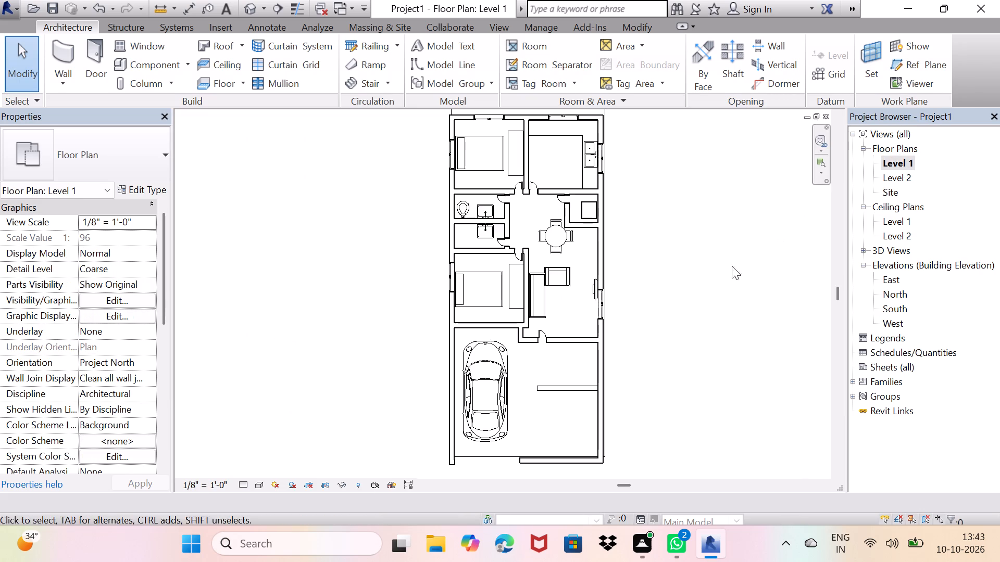
middle_click_drag(560, 367, 580, 294)
scroll(568, 232, "up", 3)
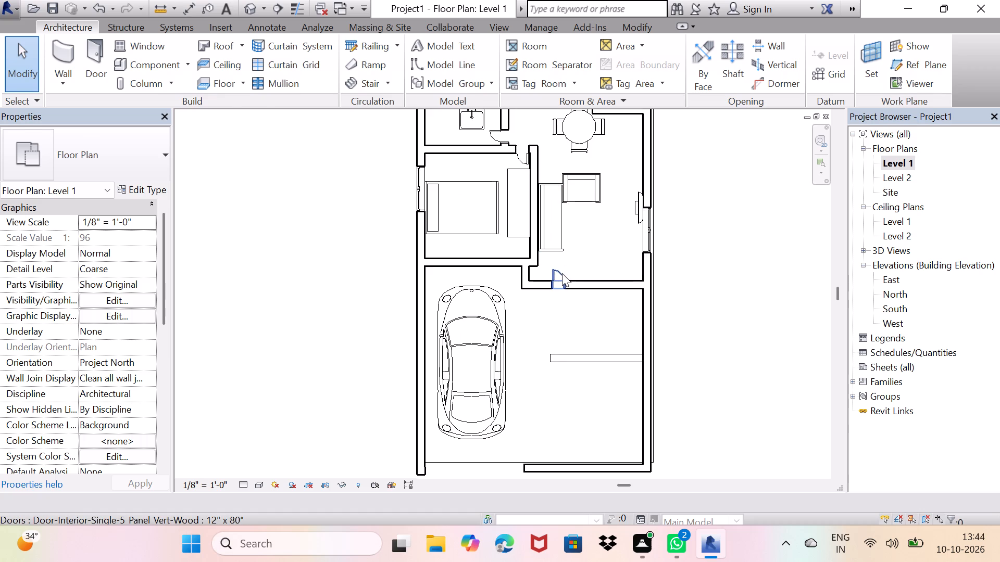
left_click(561, 273)
key("Delete")
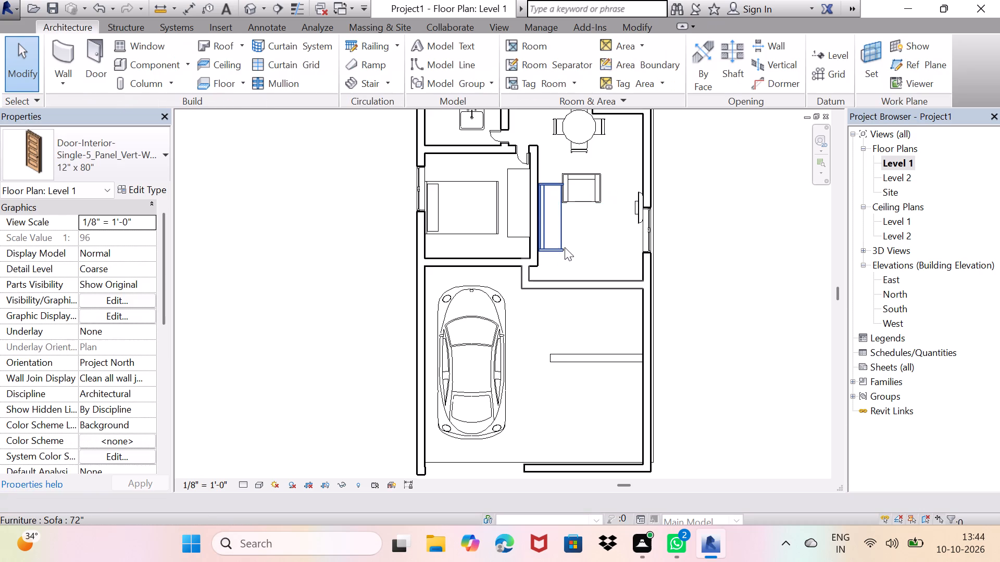
Load the residential door family Door-Interior-Double-Pocket-2_Panel-Wood in the 60" x 80" type for door placement.
double_click(98, 54)
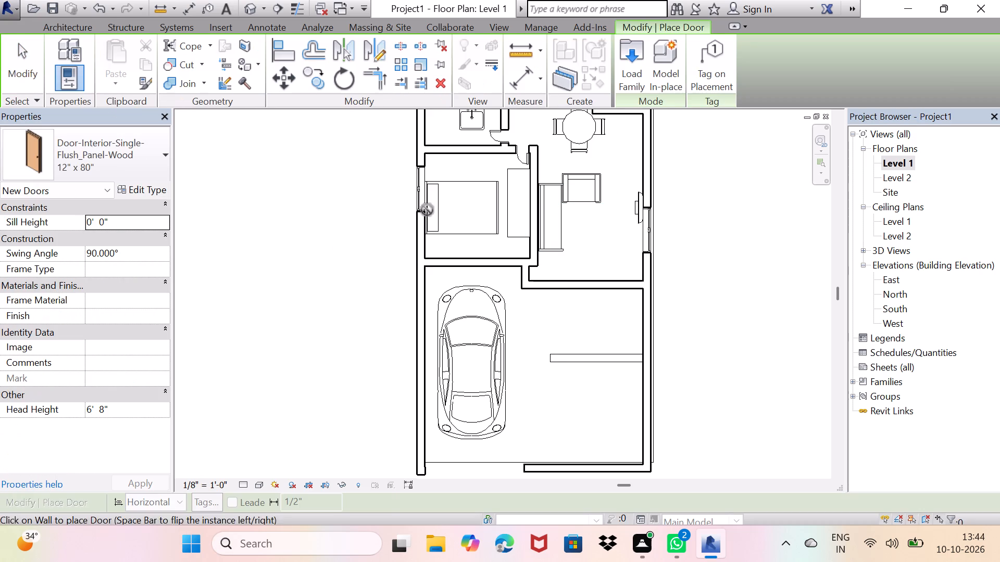
left_click(631, 59)
left_click(631, 59)
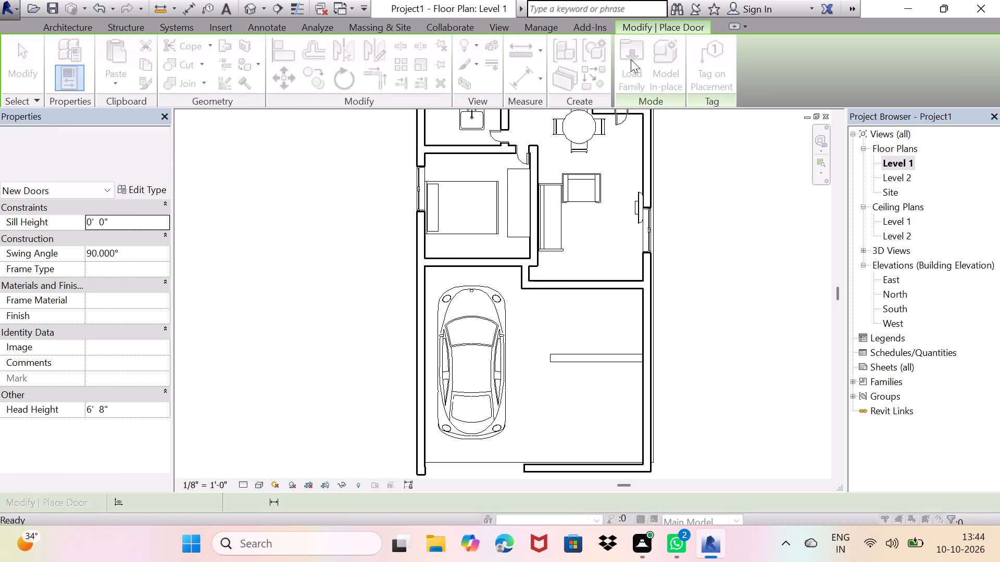
left_click(579, 266)
left_click(576, 268)
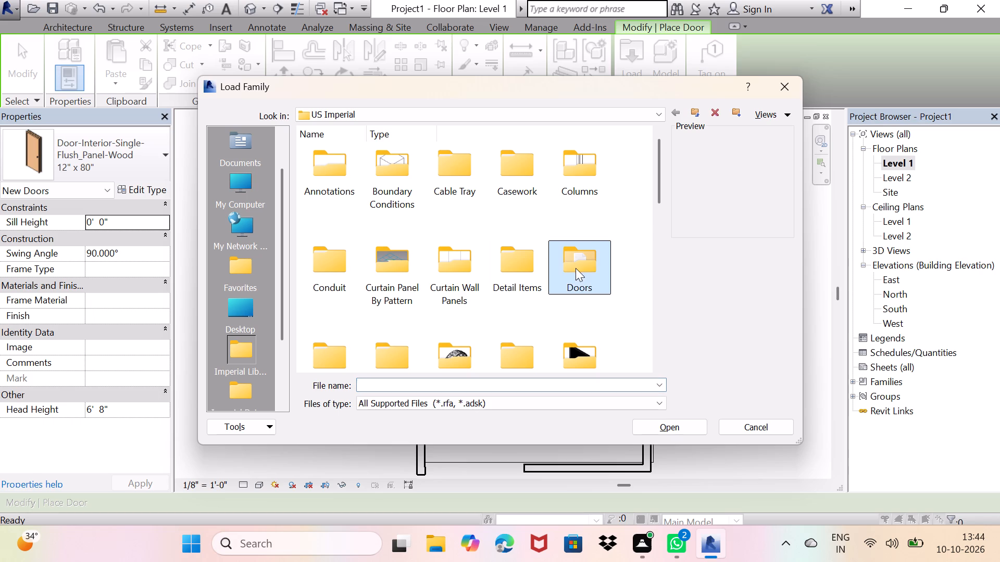
double_click(582, 261)
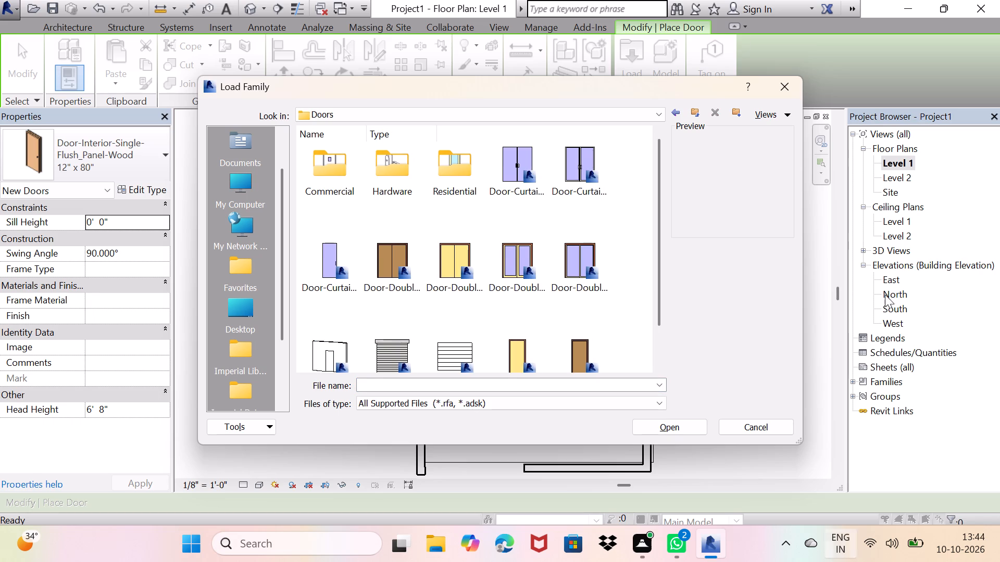
scroll(576, 177, "down", 2)
scroll(434, 173, "up", 3)
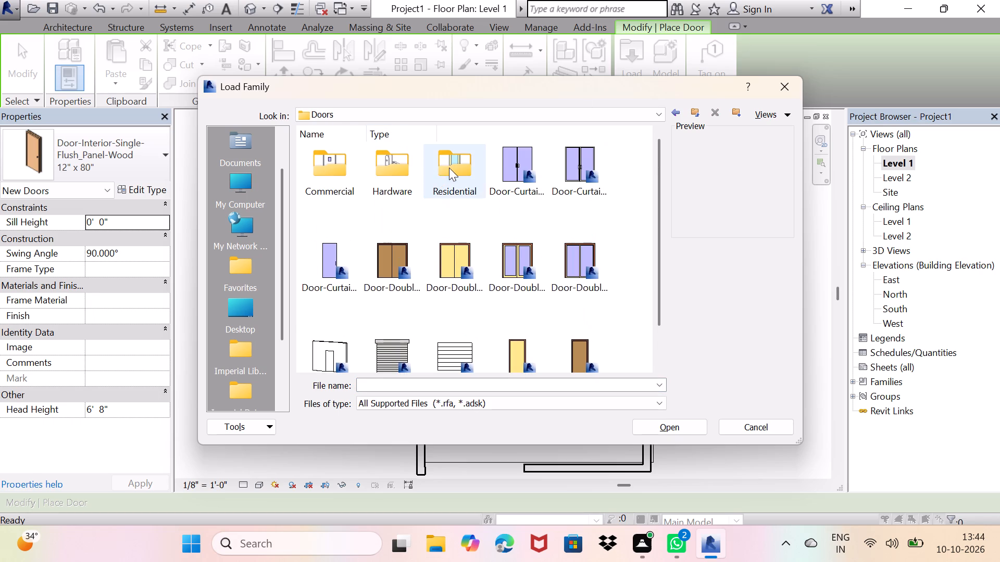
double_click(449, 168)
scroll(488, 258, "down", 1)
scroll(499, 246, "up", 1)
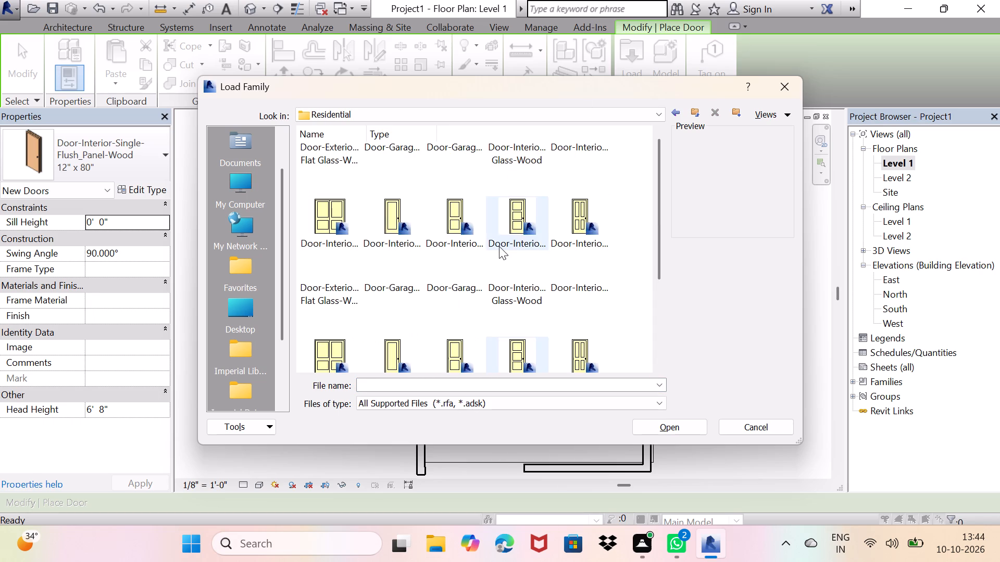
left_click(576, 246)
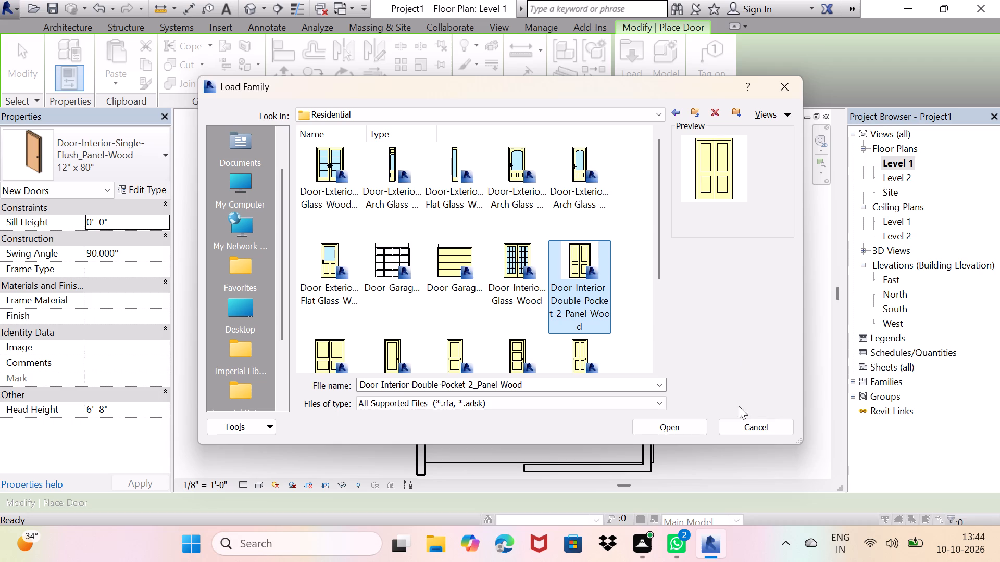
left_click(678, 429)
left_click(564, 241)
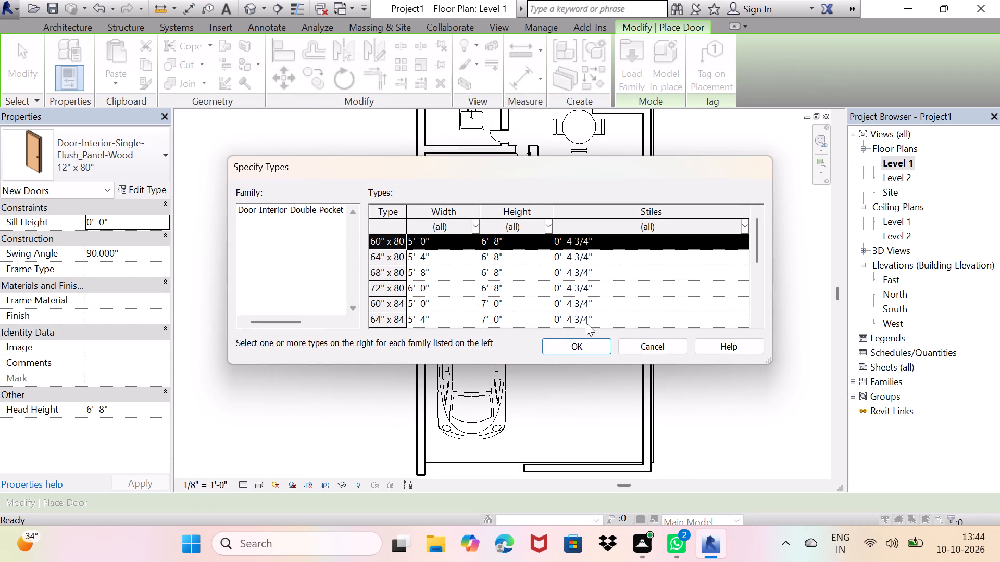
left_click(581, 349)
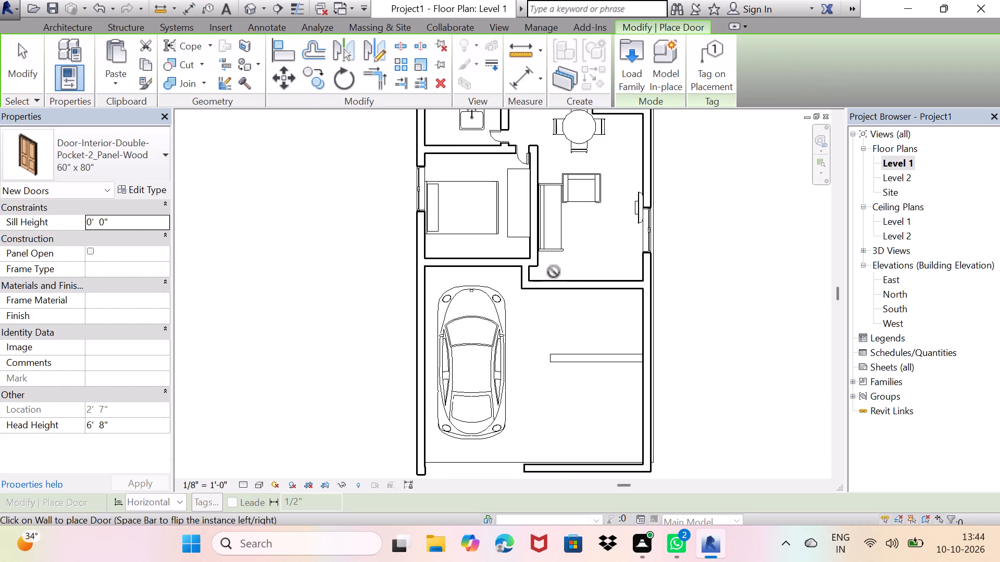
Place the 60" x 80" double pocket door in the living room–car area wall, centred about 6'-9" from the outer side wall.
scroll(561, 261, "up", 2)
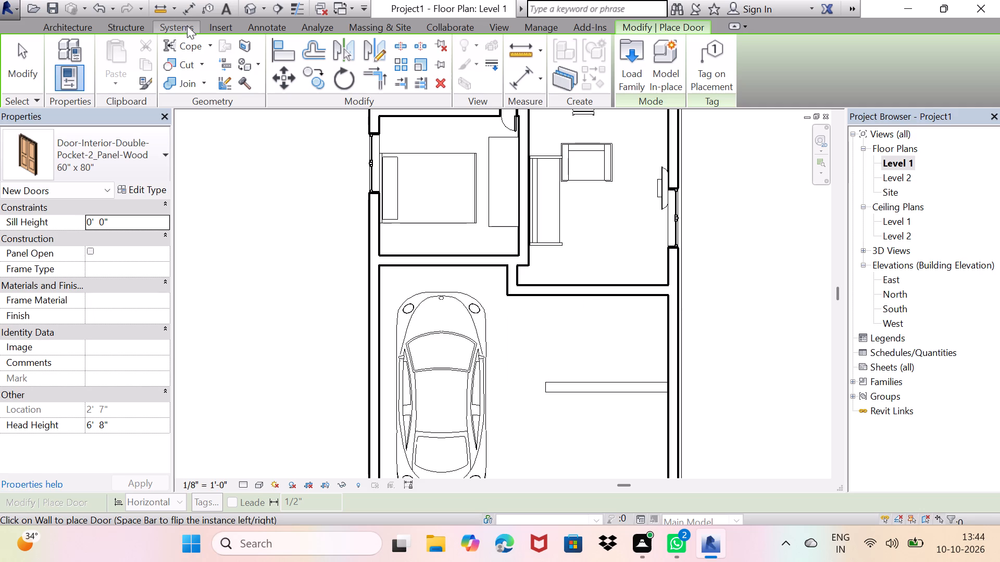
left_click(572, 287)
key("space")
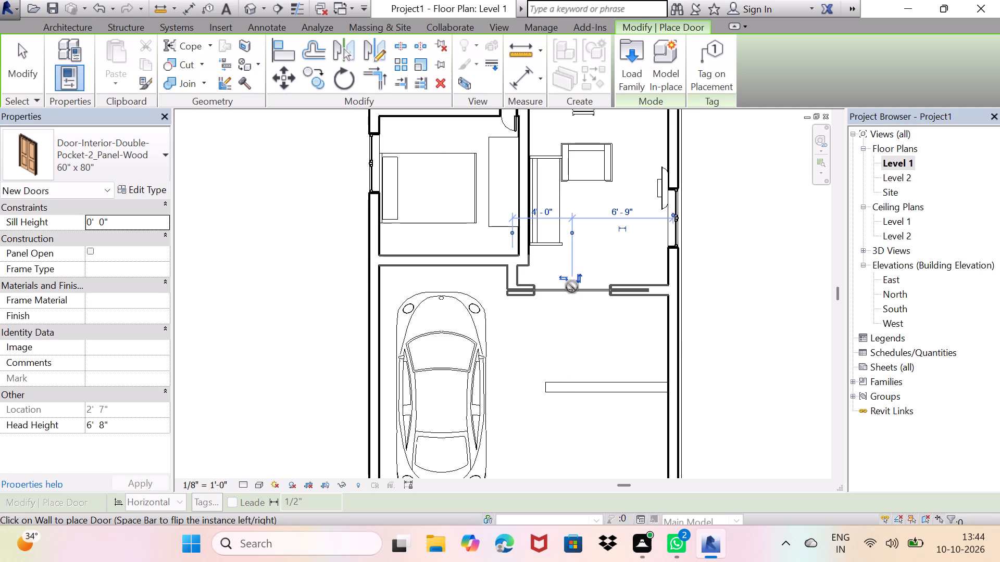
key("Escape")
left_click(541, 325)
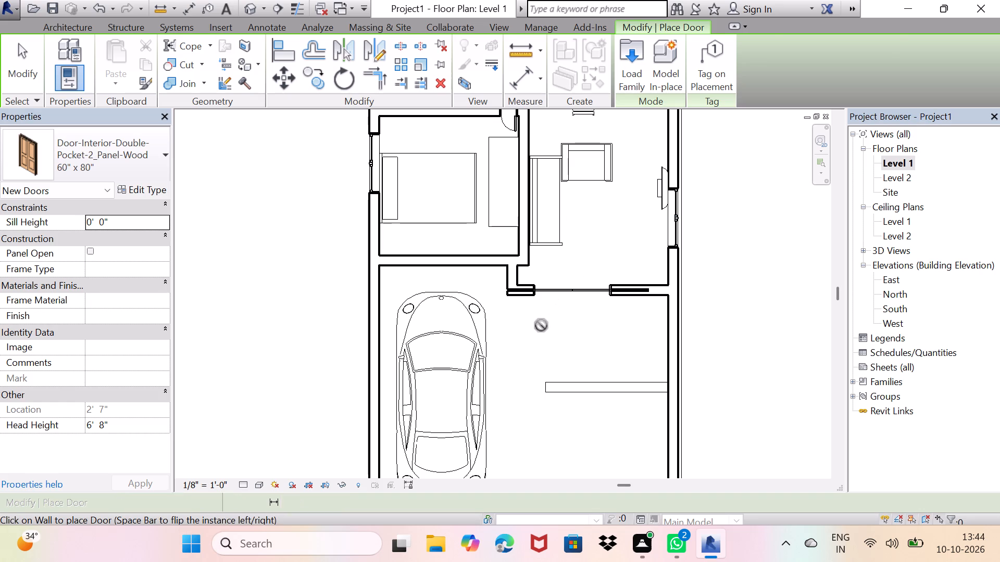
key("Escape")
Set the Level 1 plan's visual style to Shaded and bring the whole house into view.
scroll(537, 325, "down", 3)
middle_click_drag(536, 347, 504, 382)
scroll(504, 382, "down", 2)
scroll(477, 376, "up", 1)
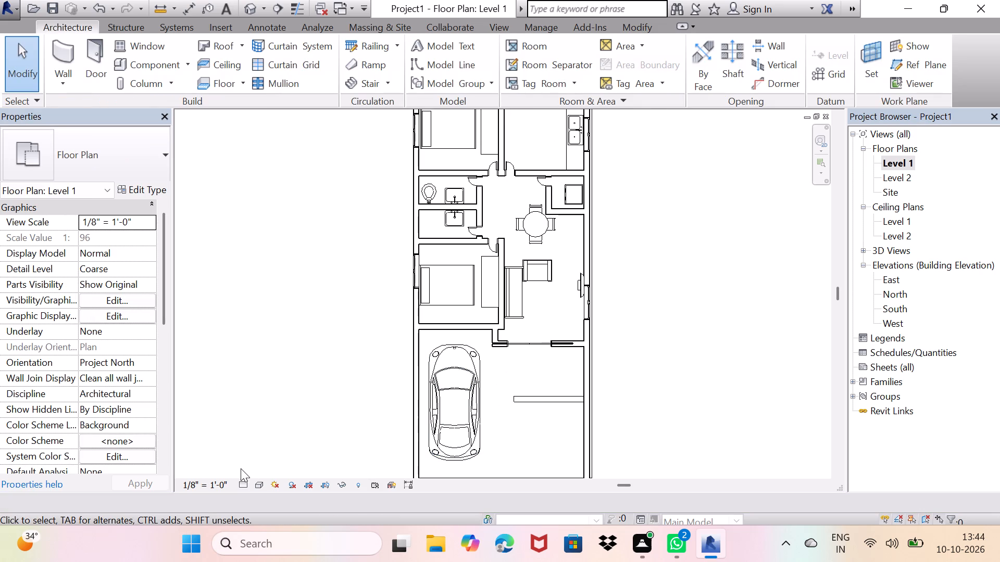
left_click(261, 481)
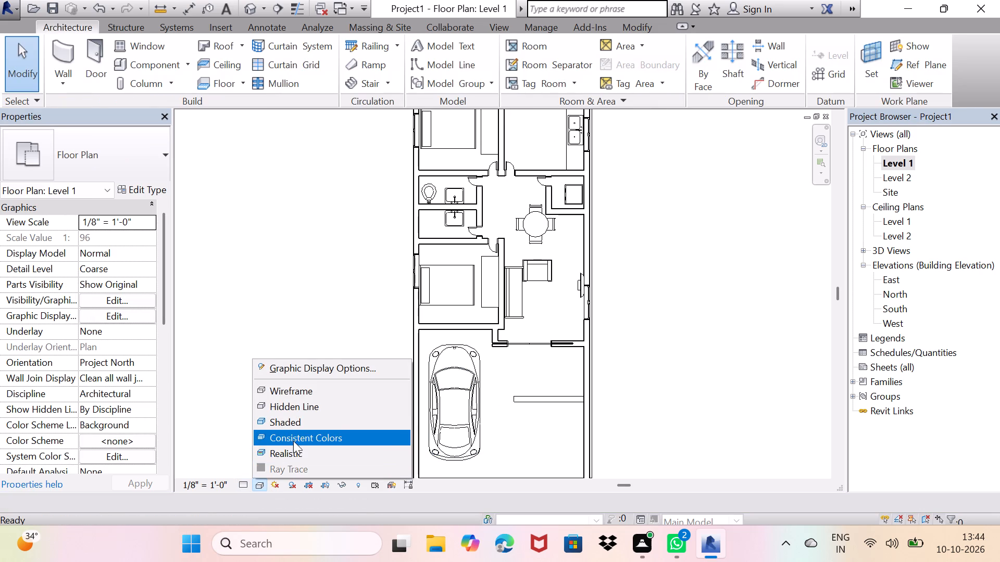
left_click(304, 426)
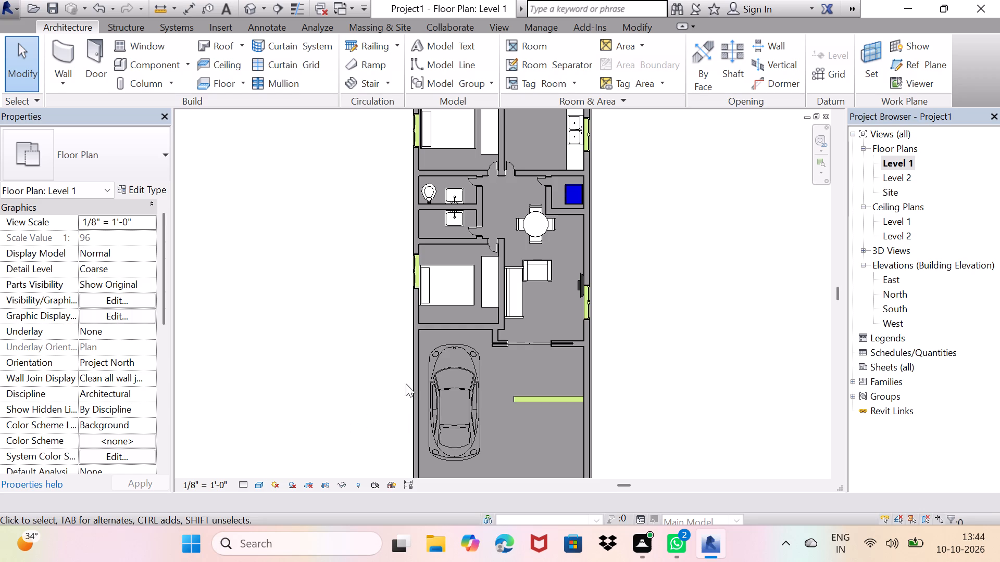
middle_click_drag(460, 337, 401, 359)
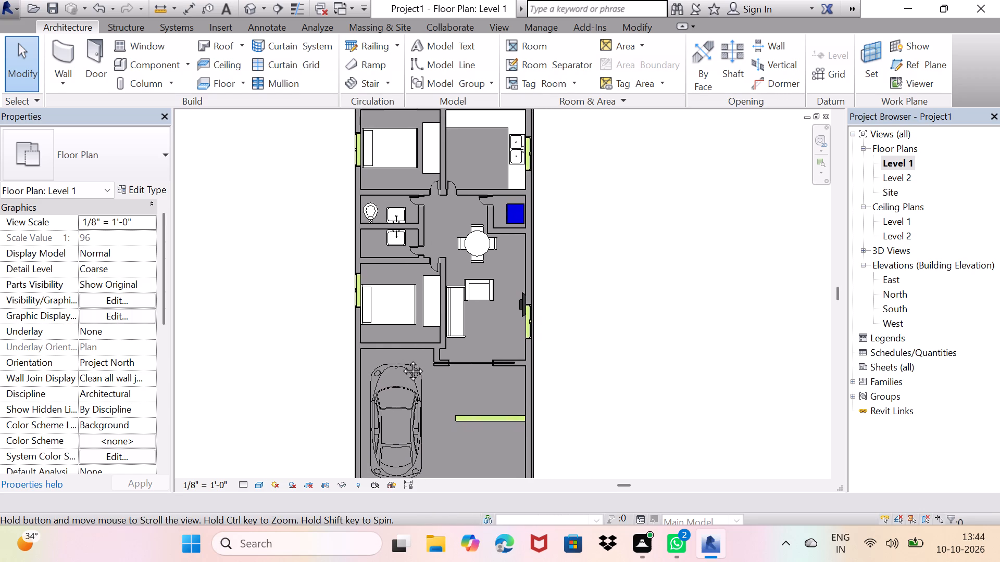
middle_click_drag(401, 359, 396, 372)
middle_click_drag(420, 335, 446, 333)
scroll(446, 333, "down", 2)
middle_click_drag(446, 333, 446, 312)
Save the project as Project1 in the US Imperial folder, replacing the existing file.
key("ctrl+s")
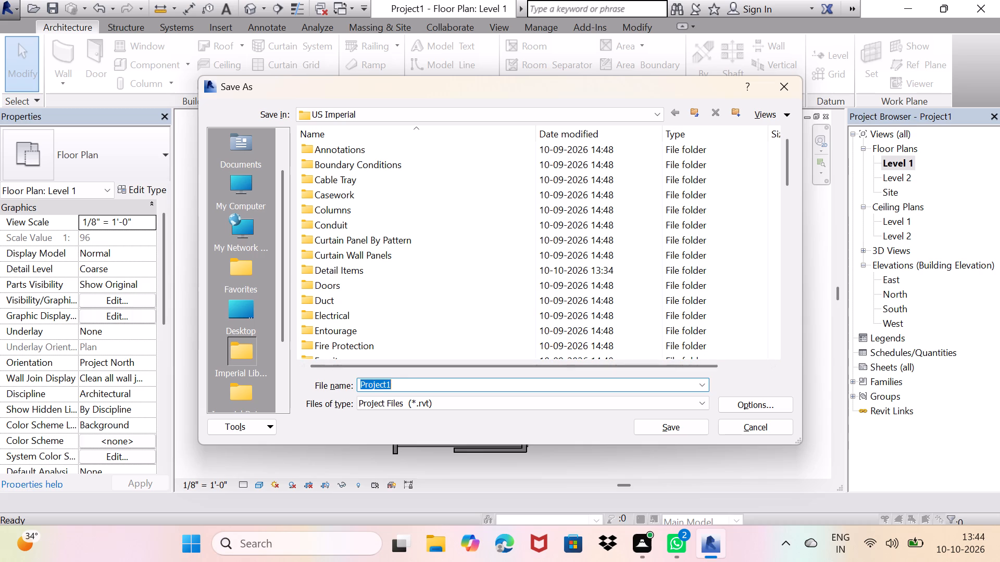
left_click(416, 384)
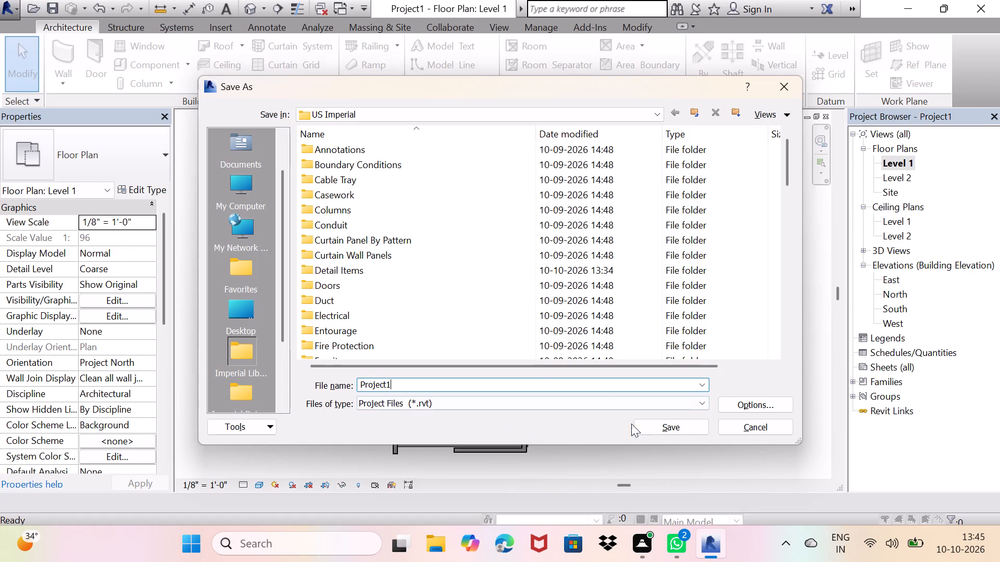
left_click(680, 431)
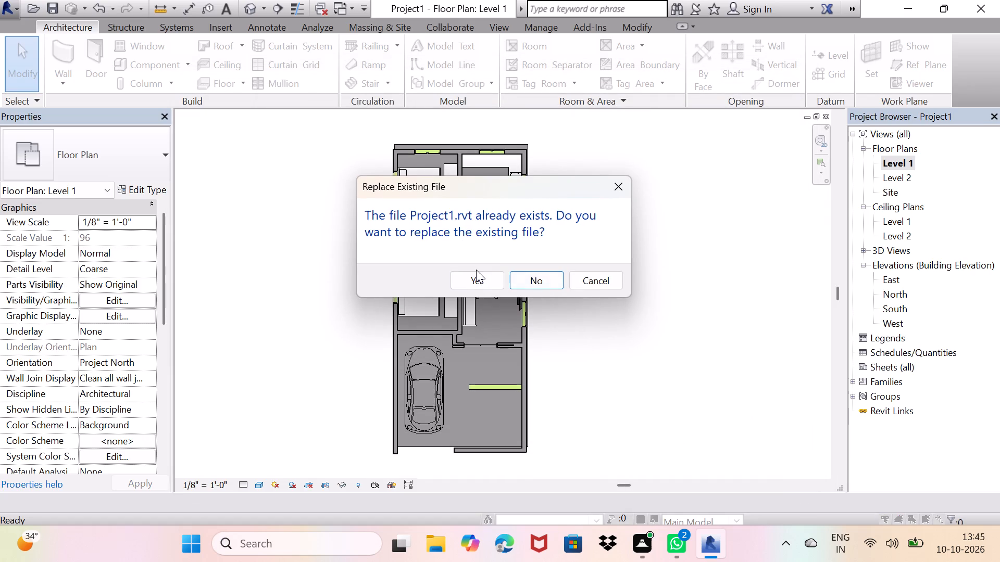
left_click(477, 278)
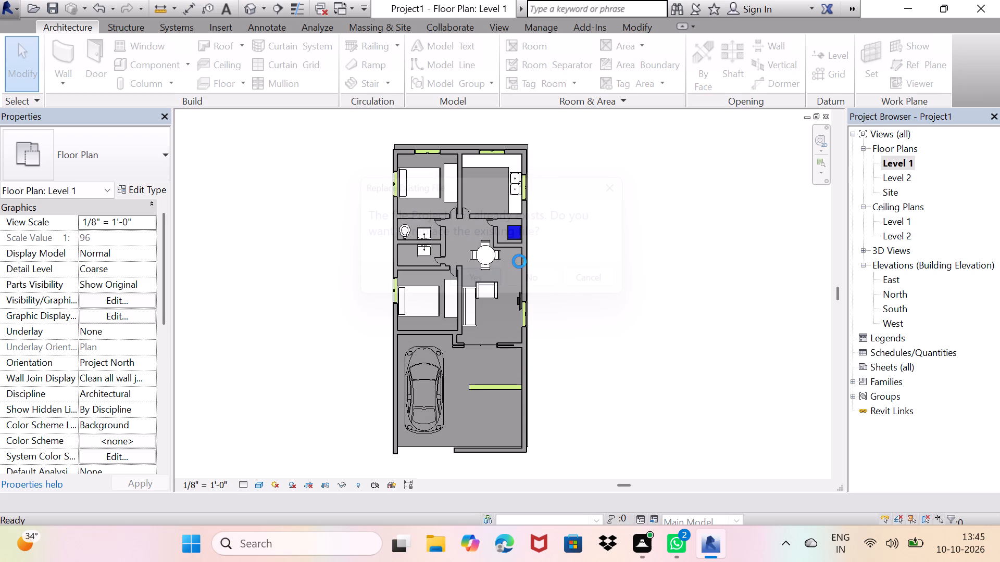